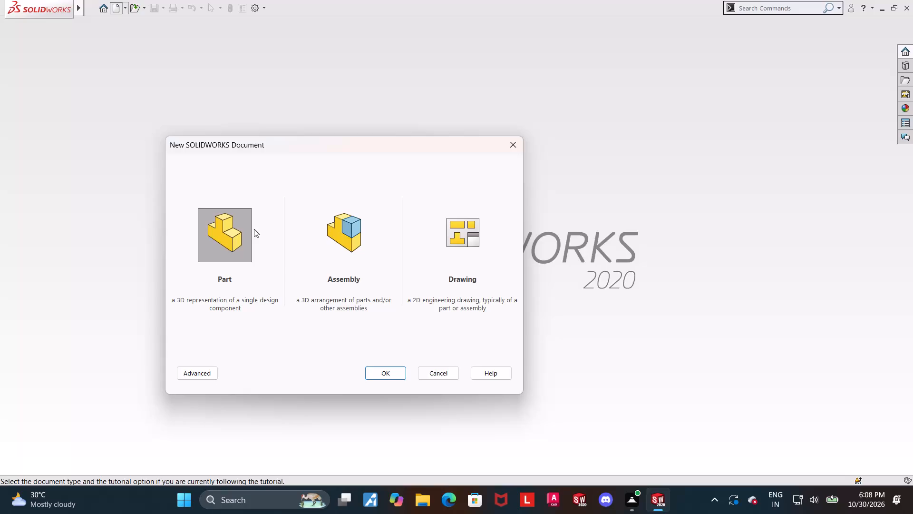
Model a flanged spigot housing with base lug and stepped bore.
Create a new part document.
double_click(239, 224)
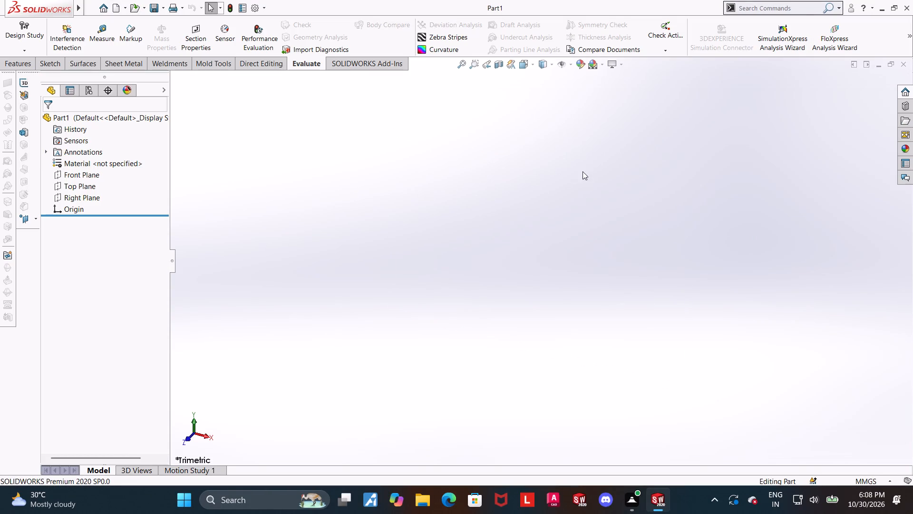
Start a sketch on the Top Plane and draw a circle about 75 mm in diameter centred on the origin.
click(83, 194)
click(82, 189)
click(84, 177)
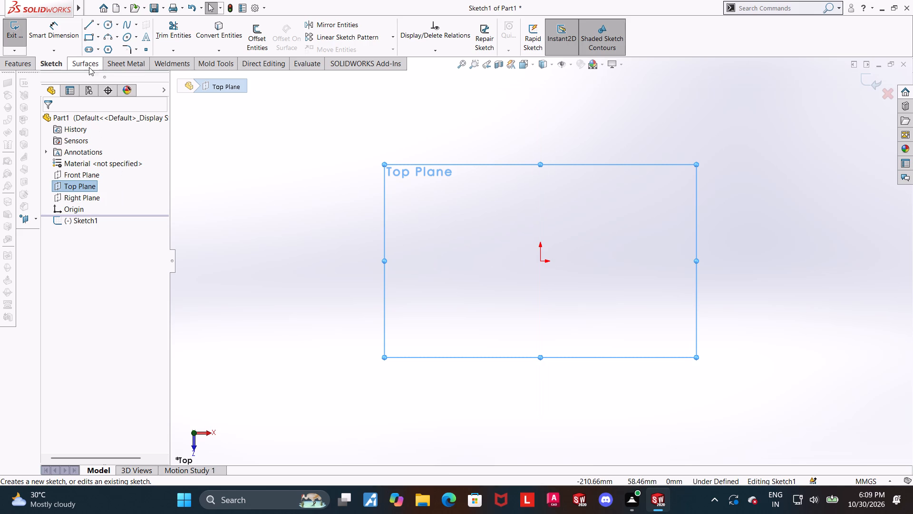
click(107, 25)
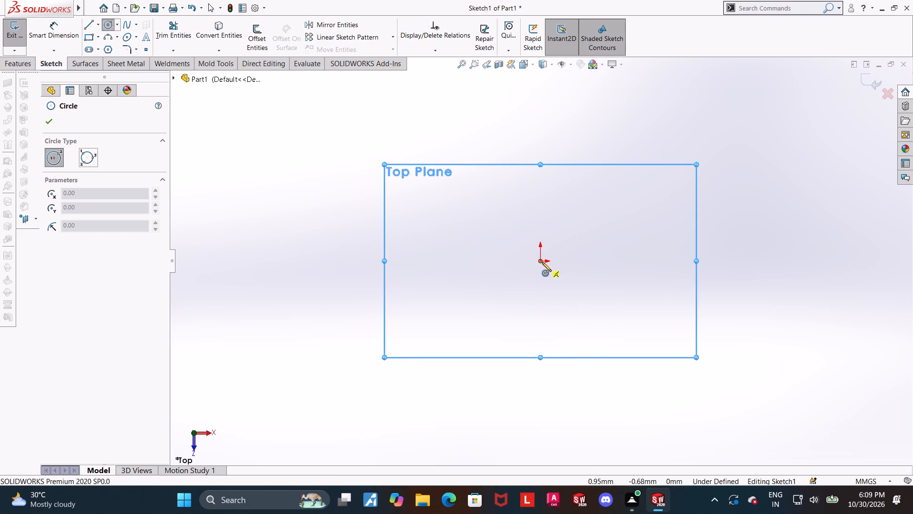
click(542, 262)
click(606, 259)
key(Escape)
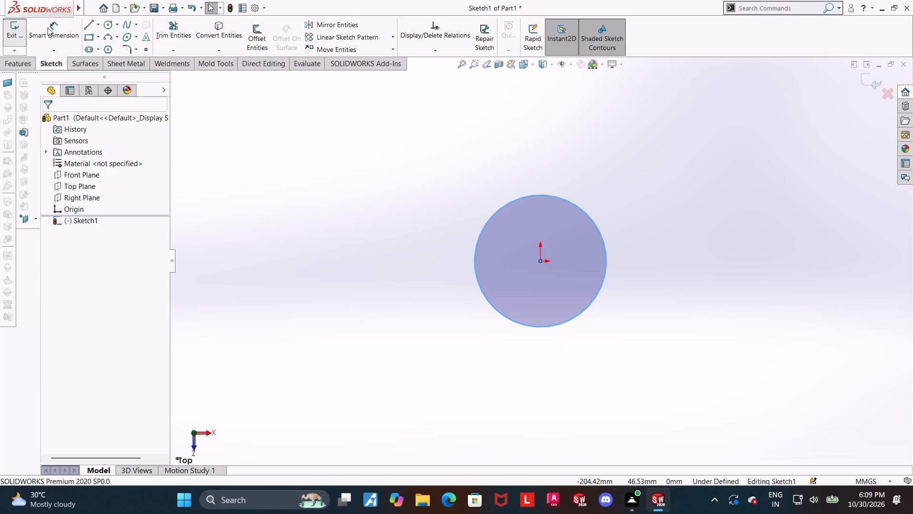
Dimension the origin-centred circle's diameter as 27.5*2, giving 55 mm.
drag(55, 30, 66, 33)
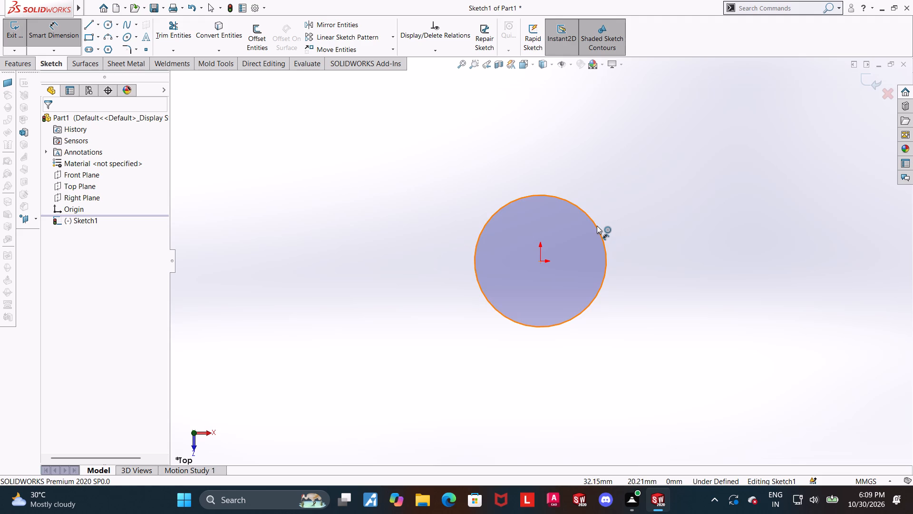
click(597, 226)
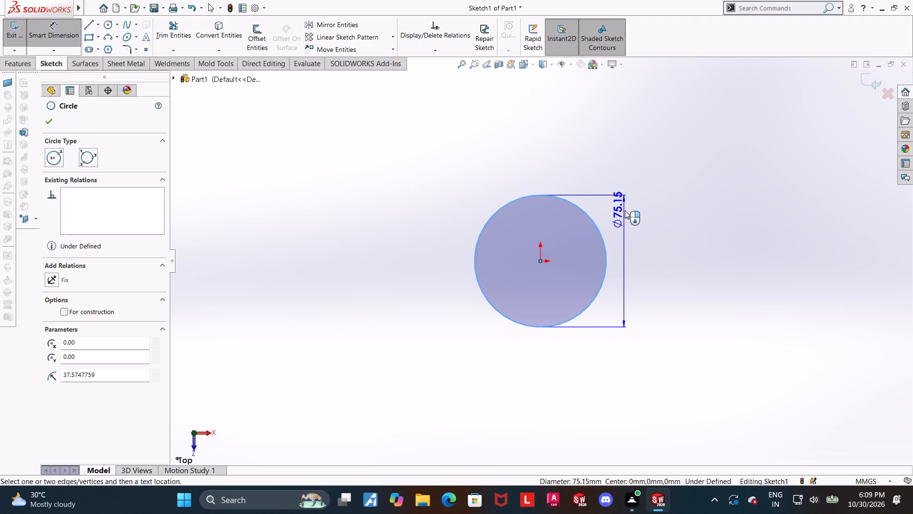
click(638, 207)
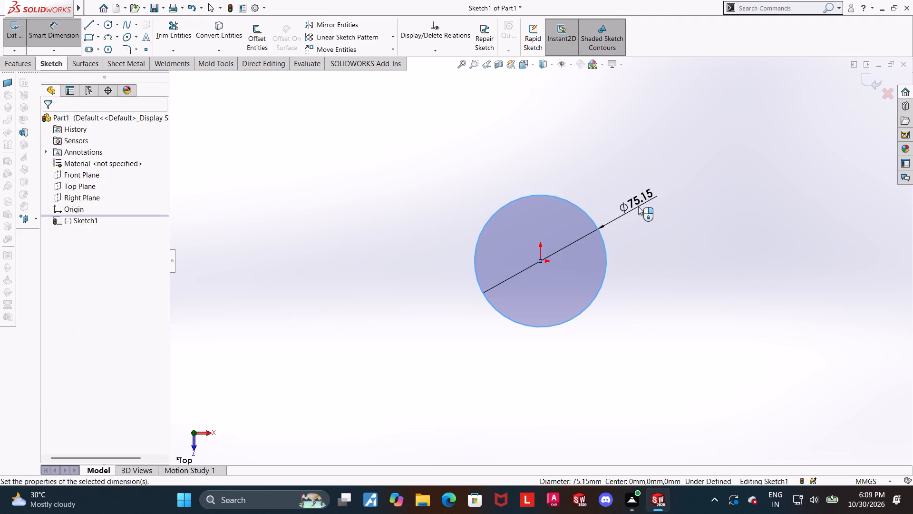
text(27.5*2)
key(Return)
key(Escape)
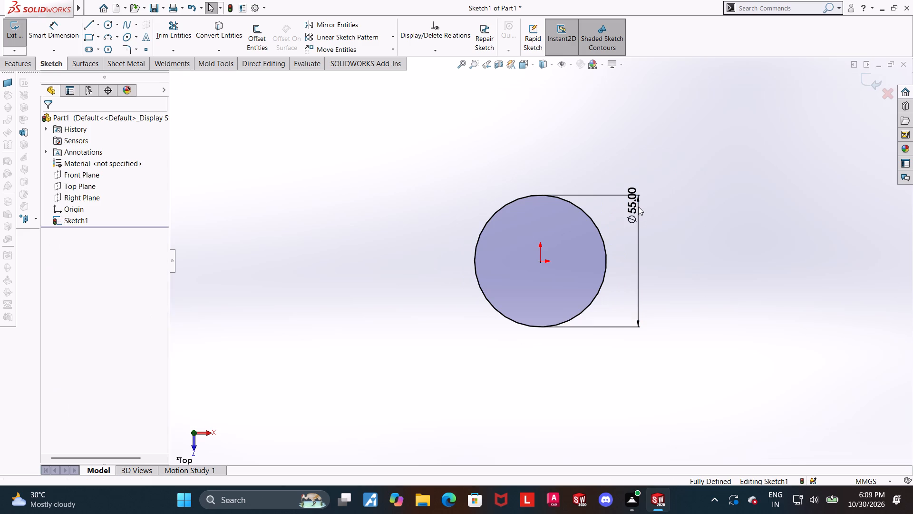
Sketch a circle about 13 mm in diameter about 54 mm above the origin and another circle about 51 mm directly below it.
click(106, 25)
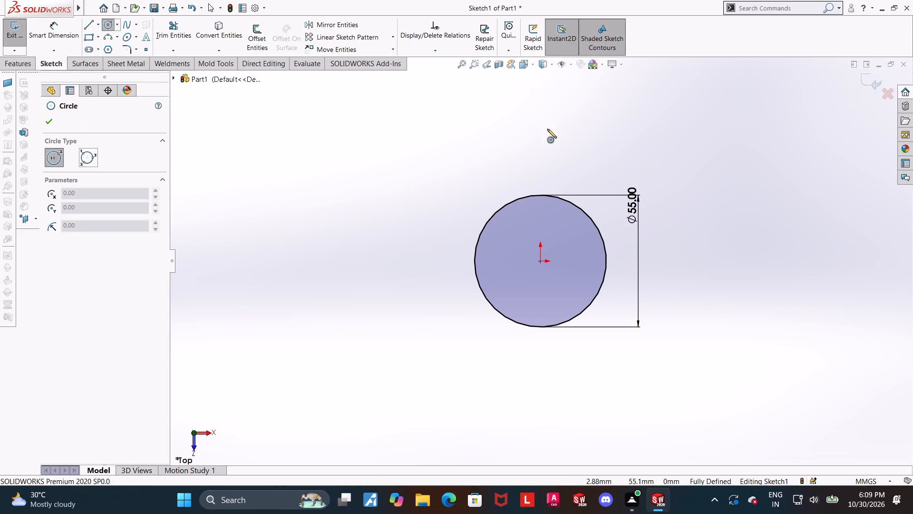
click(543, 131)
click(556, 129)
key(Escape)
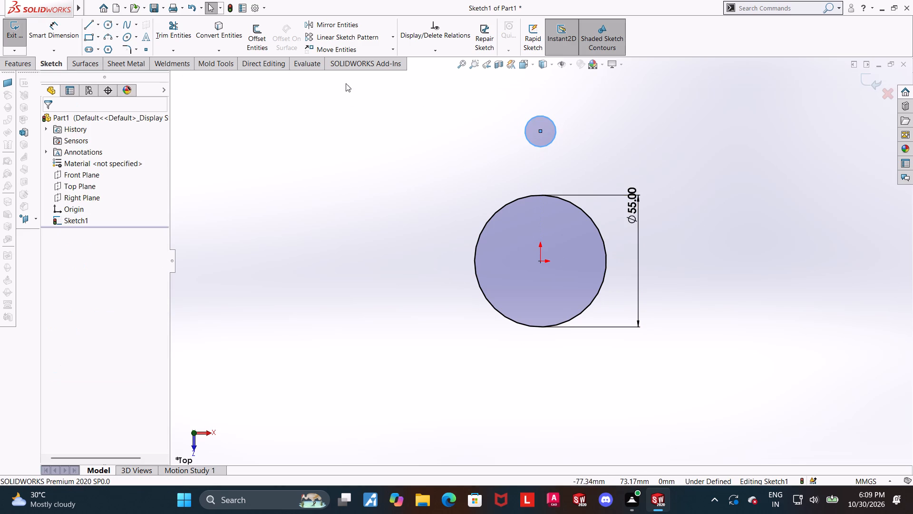
click(107, 24)
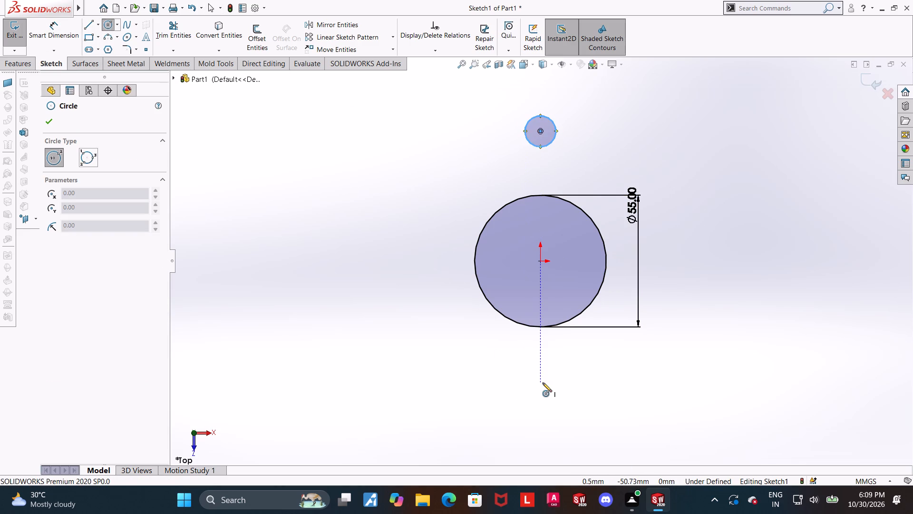
click(543, 383)
click(565, 382)
key(Escape)
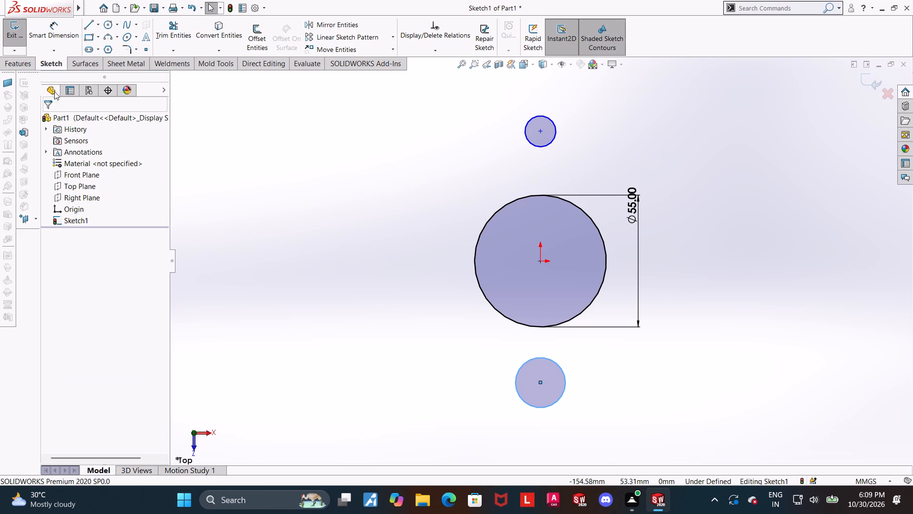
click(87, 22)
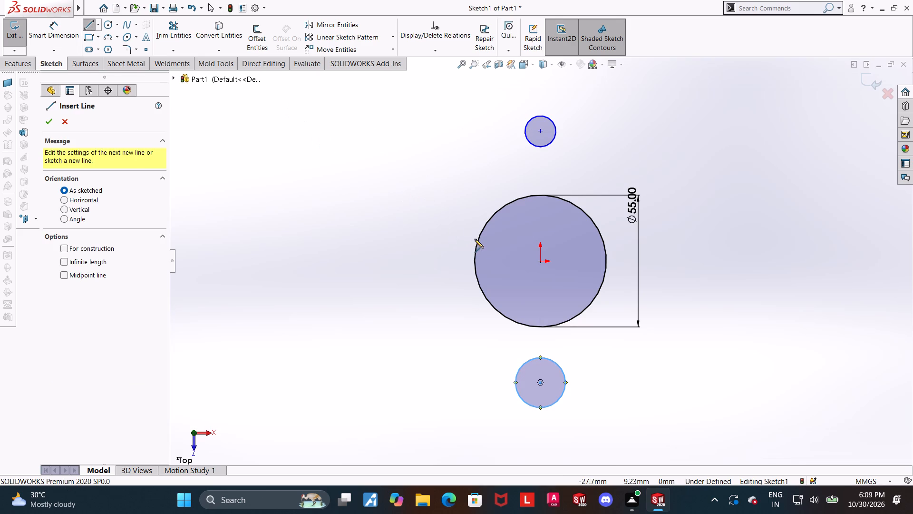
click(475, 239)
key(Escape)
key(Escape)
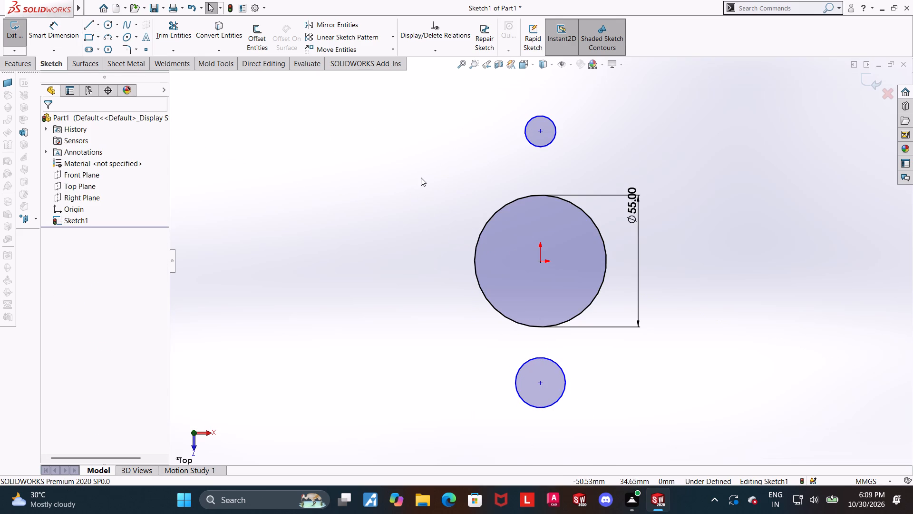
Dimension the upper small circle's diameter as 28 mm.
scroll(418, 181, up, 1)
scroll(439, 185, down, 2)
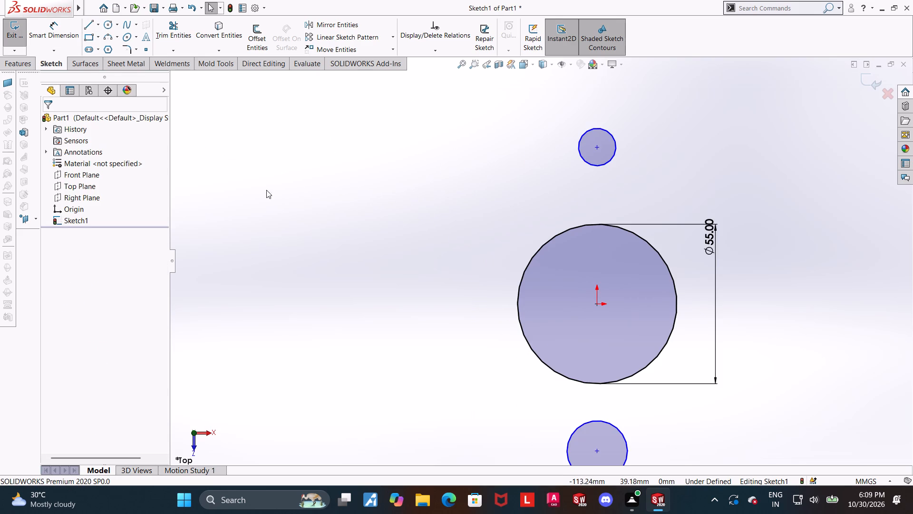
click(64, 23)
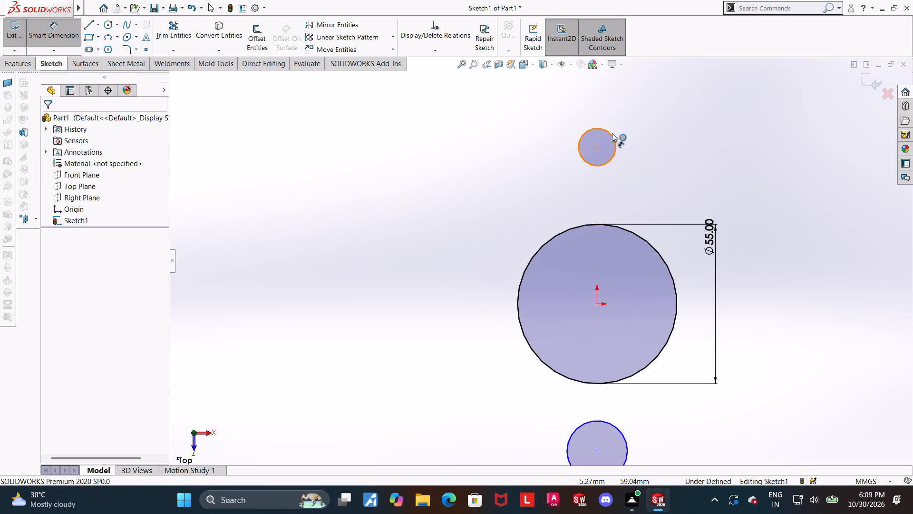
click(612, 133)
click(671, 120)
text(28)
key(Return)
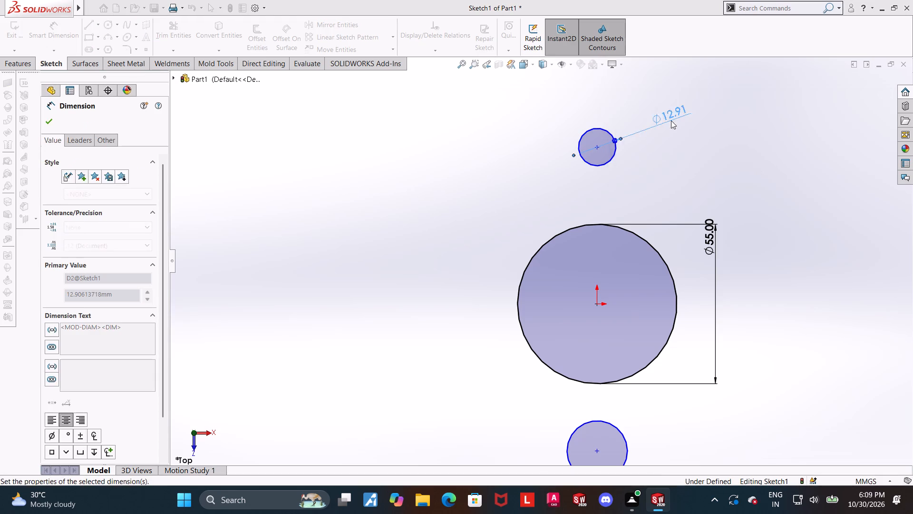
key(Escape)
Add an Equal relation between the upper and lower small circles.
click(634, 167)
ctrl+scroll(649, 261, up, 2)
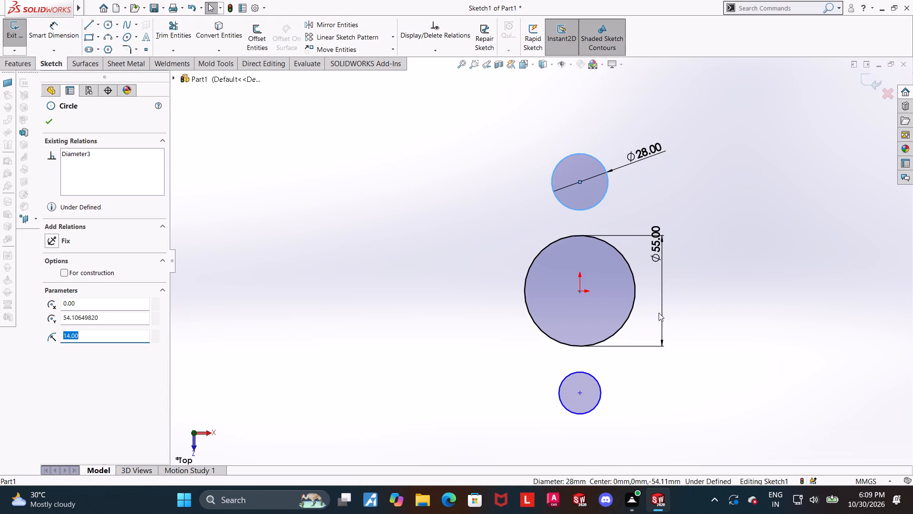
ctrl+click(598, 380)
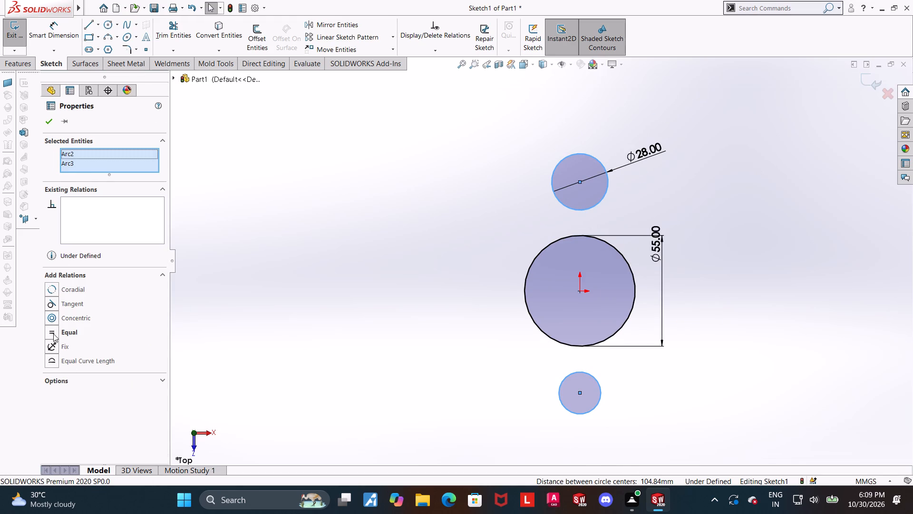
click(49, 331)
click(362, 311)
Sketch a line tangent to the large circle and the upper small circle along their left sides.
click(79, 26)
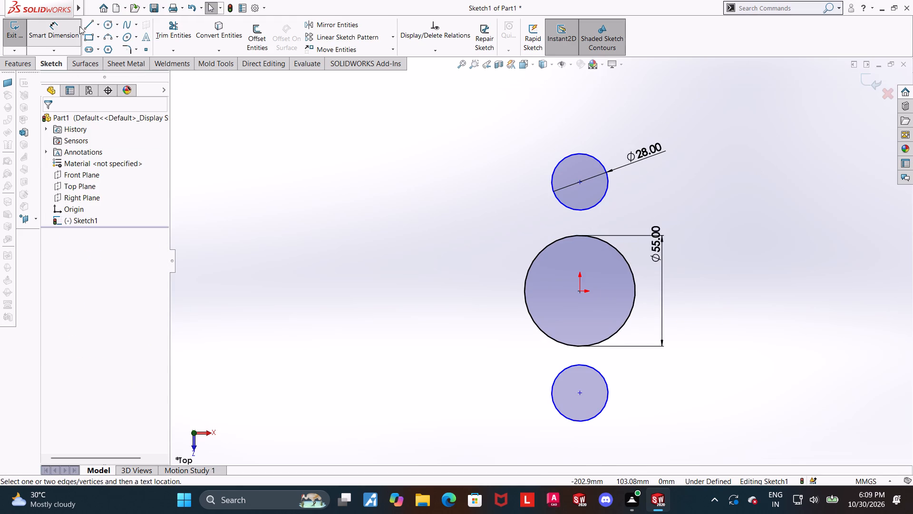
key(Escape)
click(90, 22)
click(529, 265)
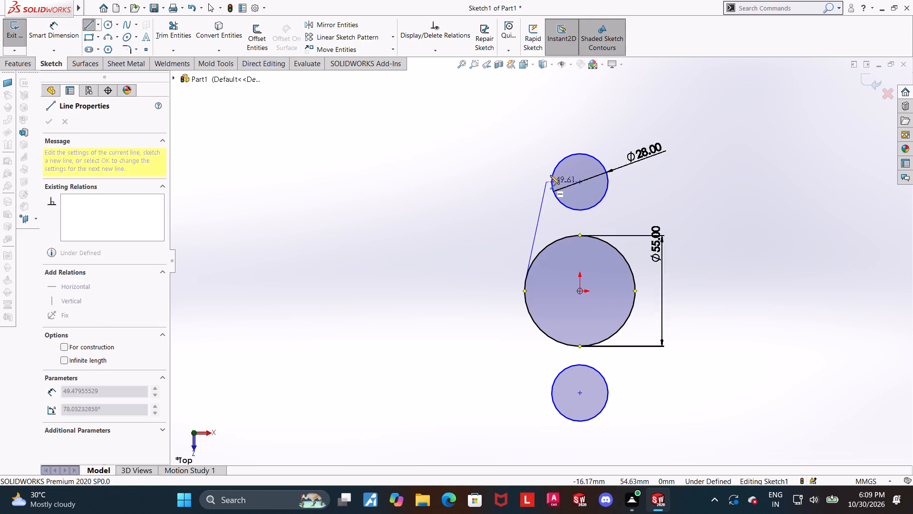
click(556, 167)
key(Escape)
click(556, 195)
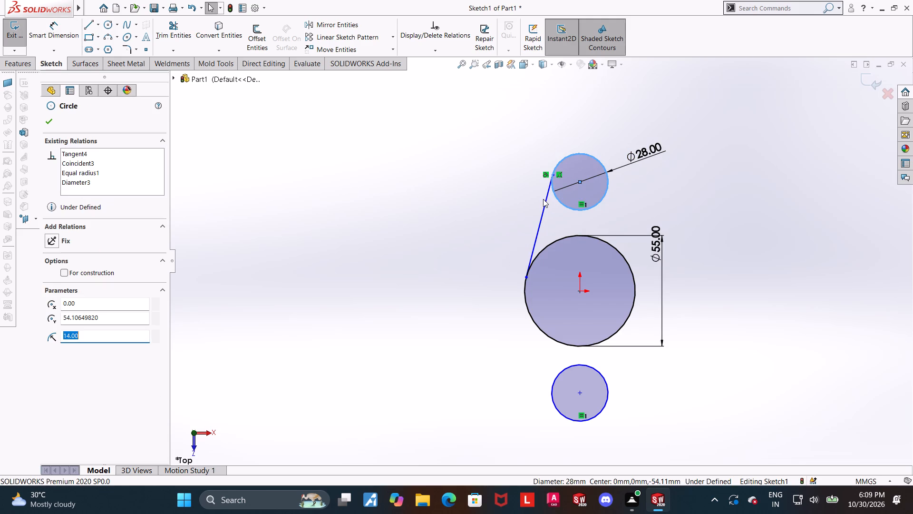
ctrl+click(544, 201)
click(346, 237)
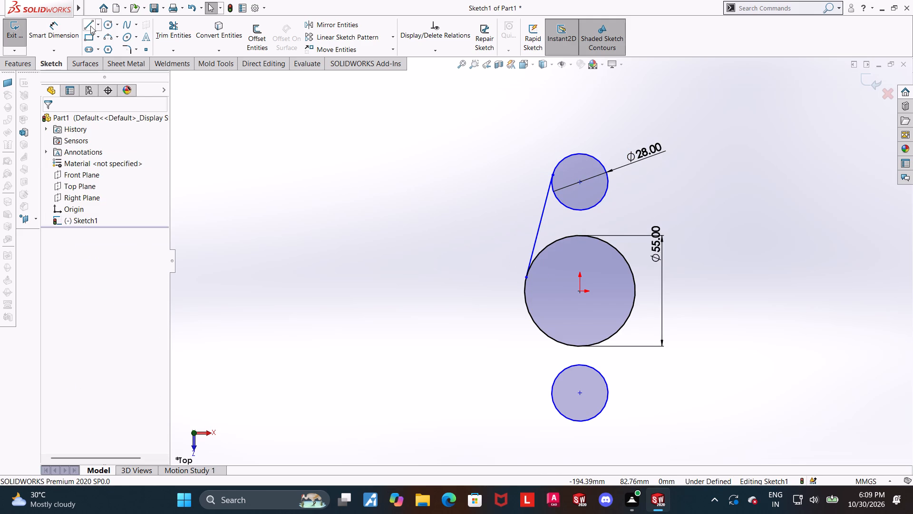
Sketch a matching line tangent to the upper small circle and the large circle along their right sides.
click(90, 26)
click(608, 171)
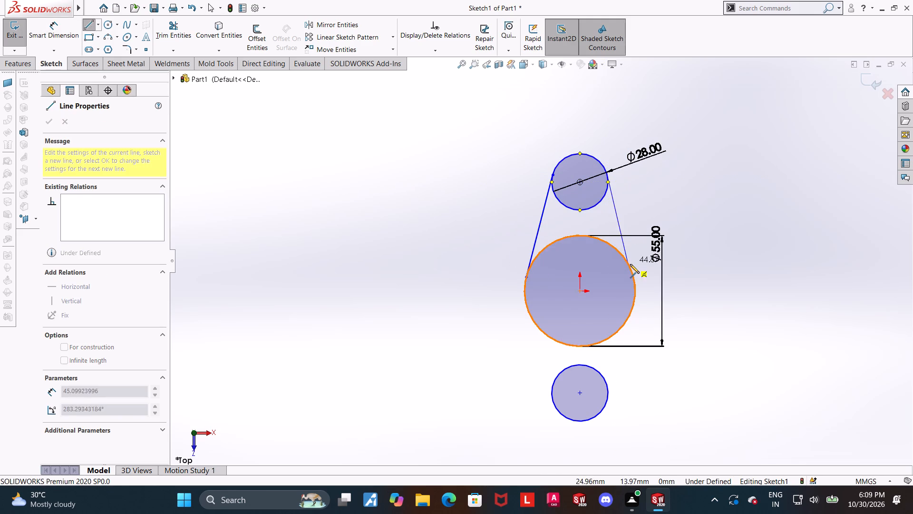
click(631, 265)
key(Escape)
click(622, 254)
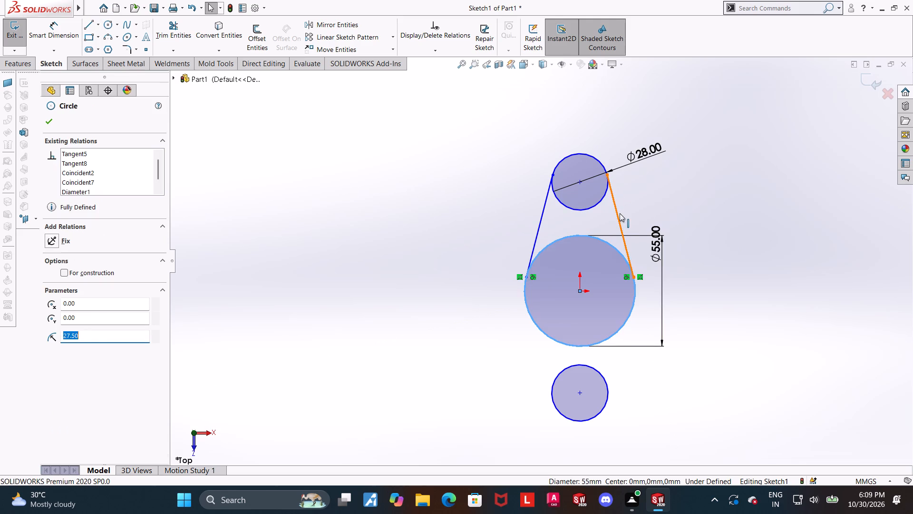
ctrl+click(620, 213)
click(378, 233)
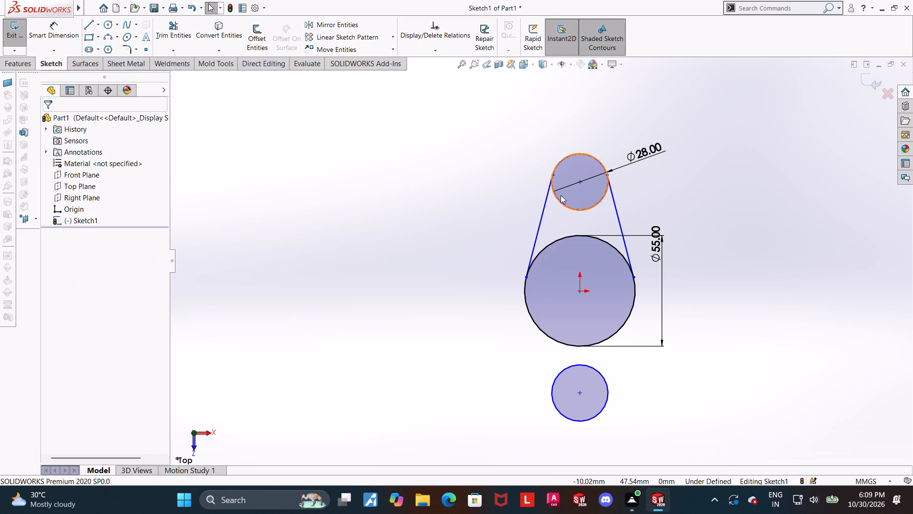
Sketch a horizontal centerline about 56 mm long from the origin, extending left beyond the large circle.
scroll(653, 271, up, 1)
scroll(721, 289, down, 2)
scroll(498, 299, up, 1)
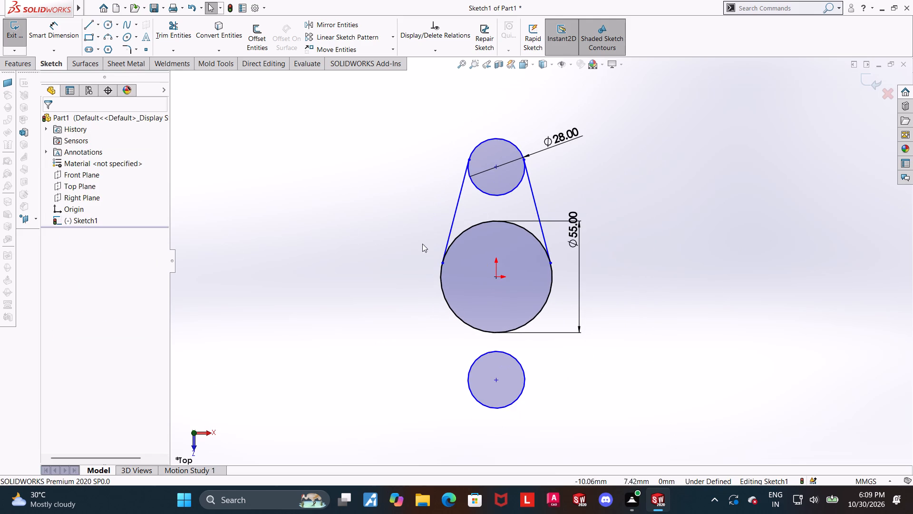
click(96, 25)
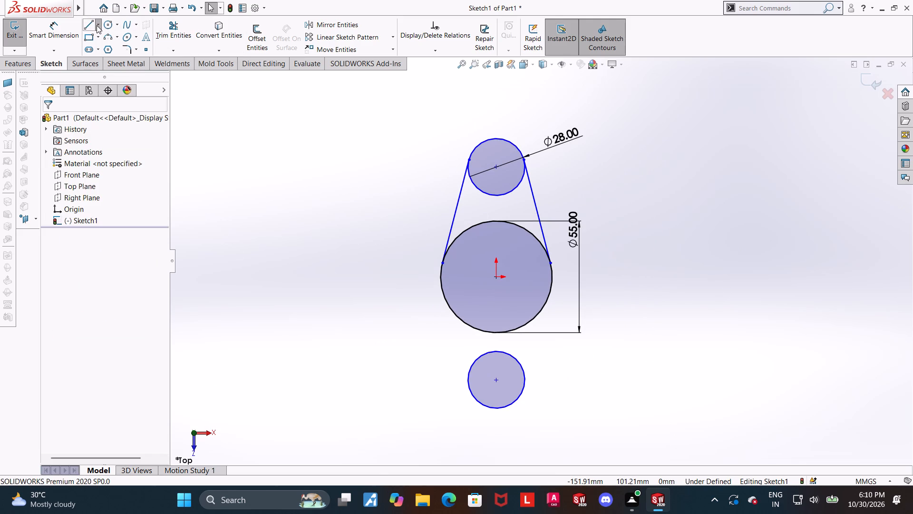
click(102, 50)
click(494, 277)
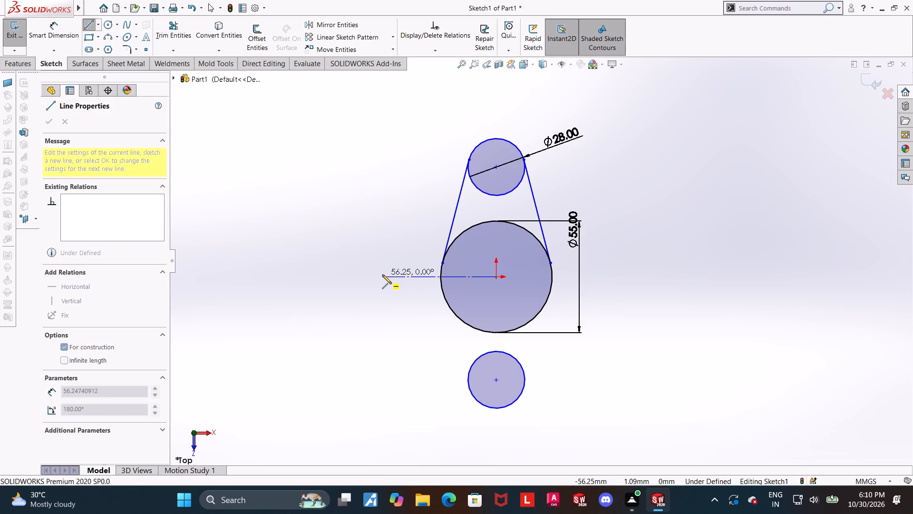
click(382, 278)
key(Escape)
key(Escape)
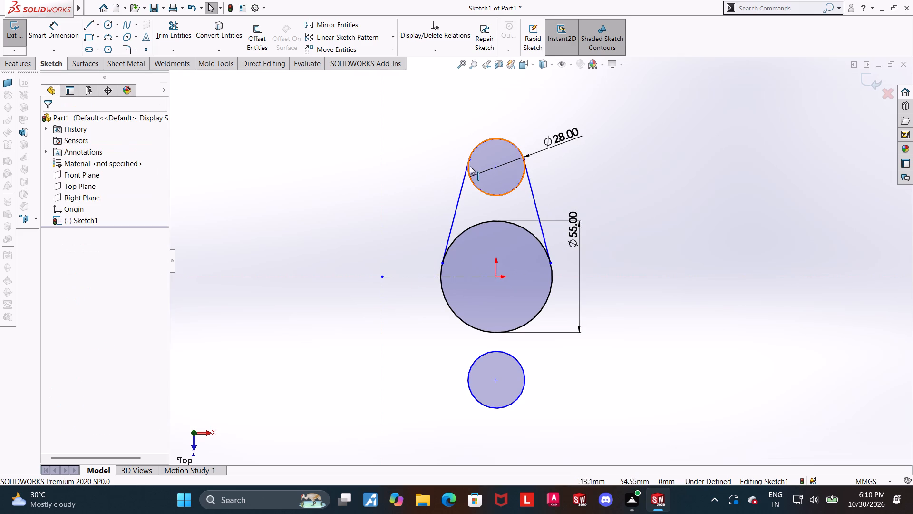
Mirror the two tangent lines about the horizontal centerline to the lower small circle's side.
click(318, 16)
click(319, 20)
click(462, 188)
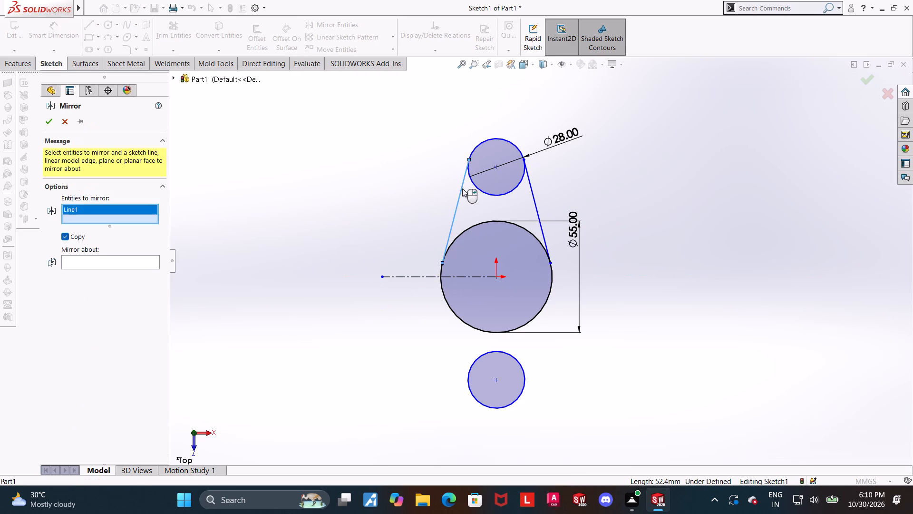
click(534, 197)
triple_click(87, 266)
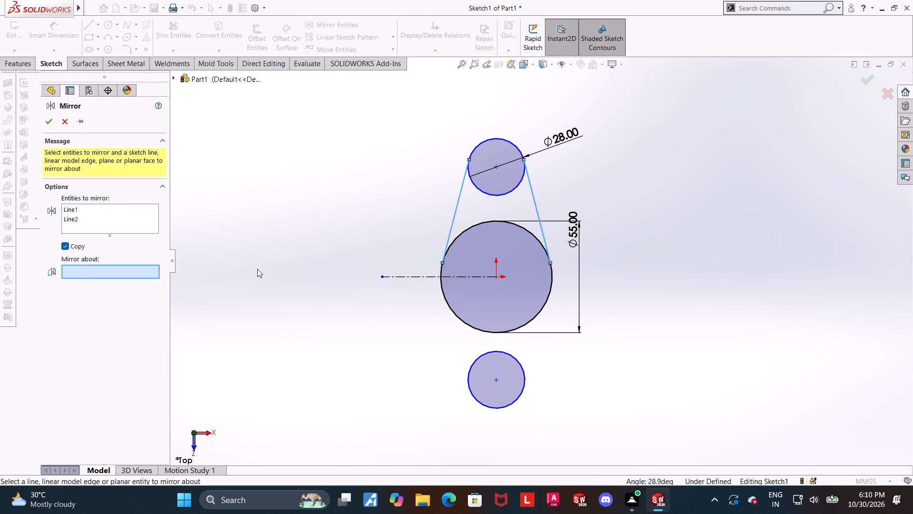
click(395, 277)
click(53, 120)
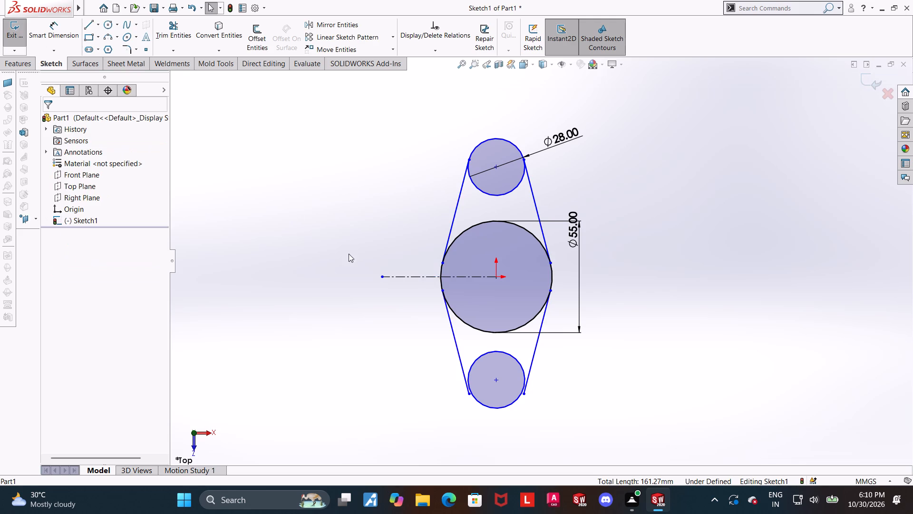
click(374, 269)
Trim away the large circle's upper arc and the upper small circle's inner arc between the tangent lines.
scroll(368, 262, up, 1)
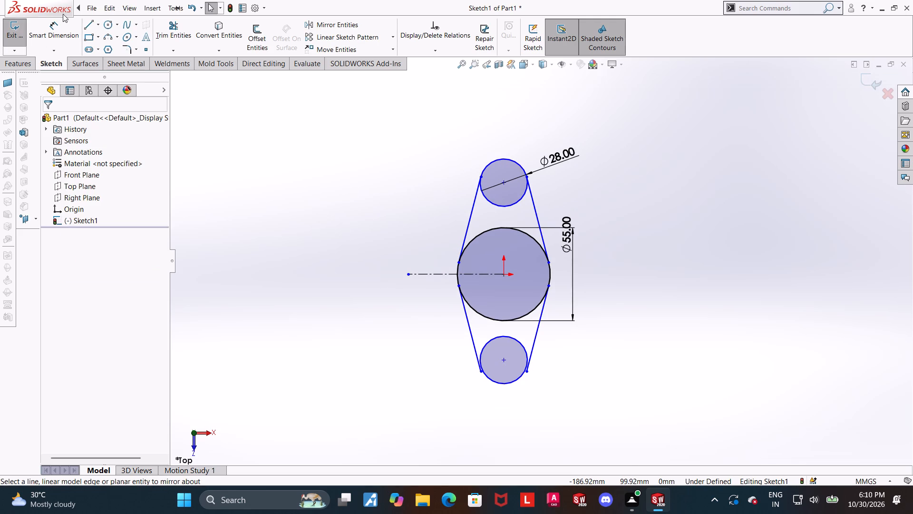
click(173, 31)
drag(486, 237, 493, 209)
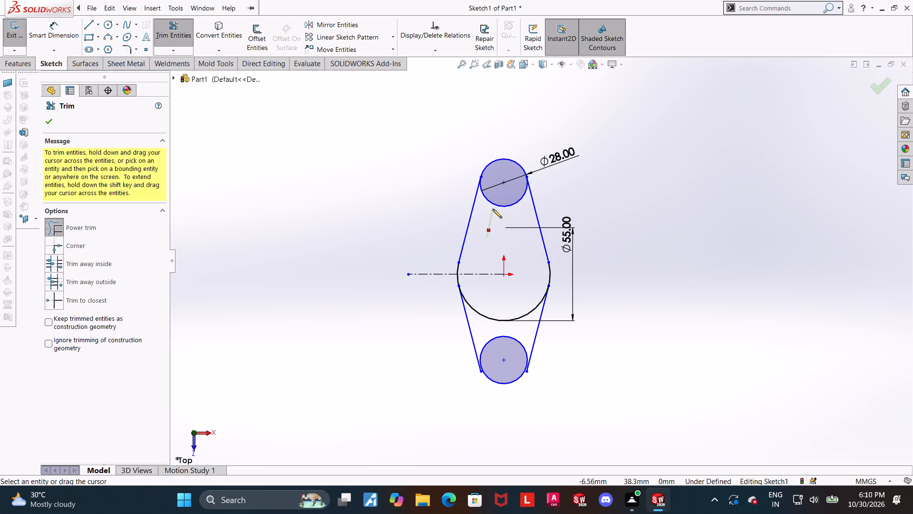
drag(493, 209, 494, 201)
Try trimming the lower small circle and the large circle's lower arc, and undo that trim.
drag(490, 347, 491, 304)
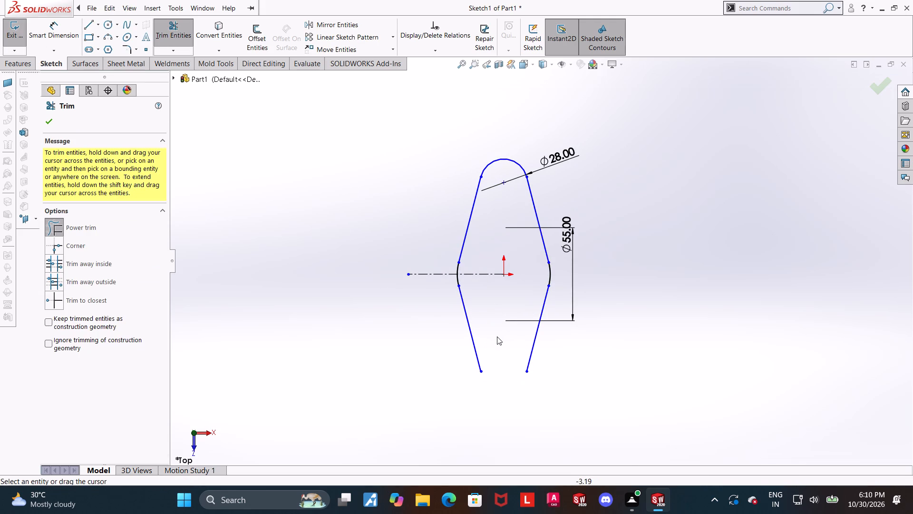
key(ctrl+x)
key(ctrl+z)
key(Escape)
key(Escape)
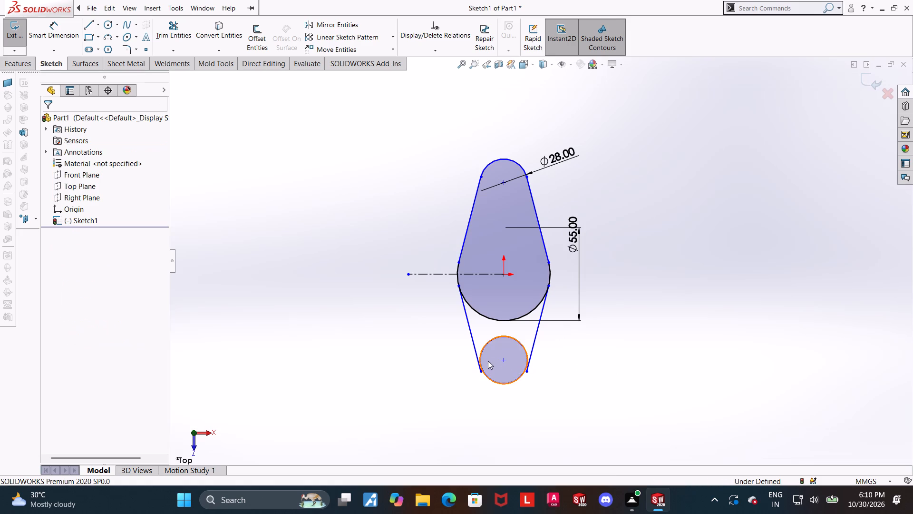
Add tangent relations between the lower small circle and both of the mirrored lower lines.
click(485, 342)
ctrl+click(477, 343)
ctrl+click(473, 346)
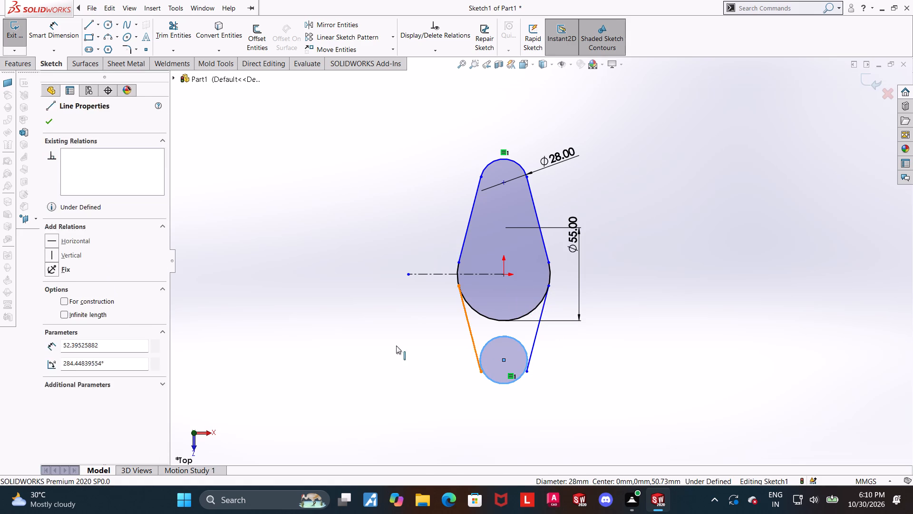
click(43, 292)
click(50, 292)
click(428, 362)
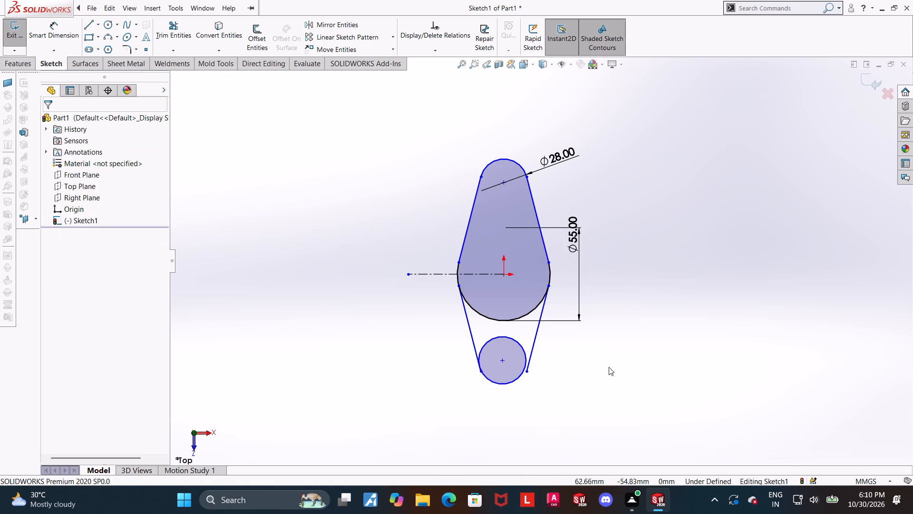
click(525, 350)
ctrl+click(530, 349)
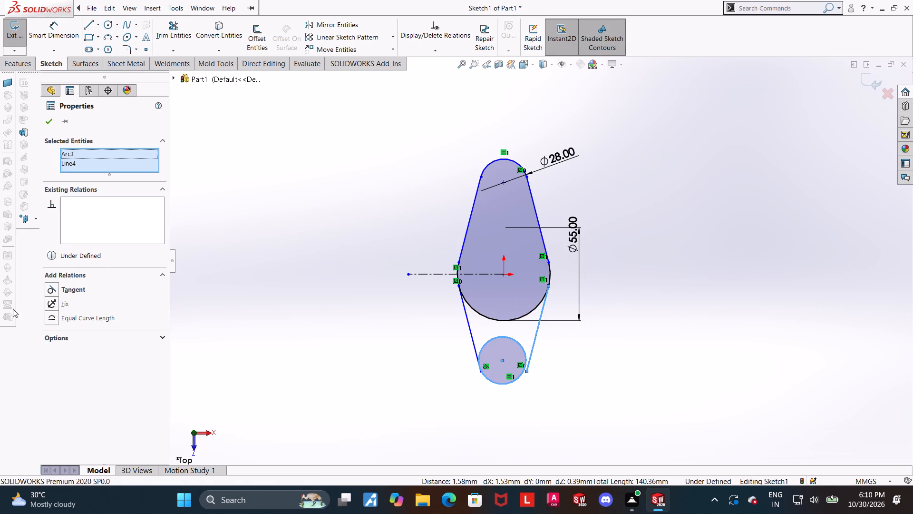
click(50, 289)
click(342, 332)
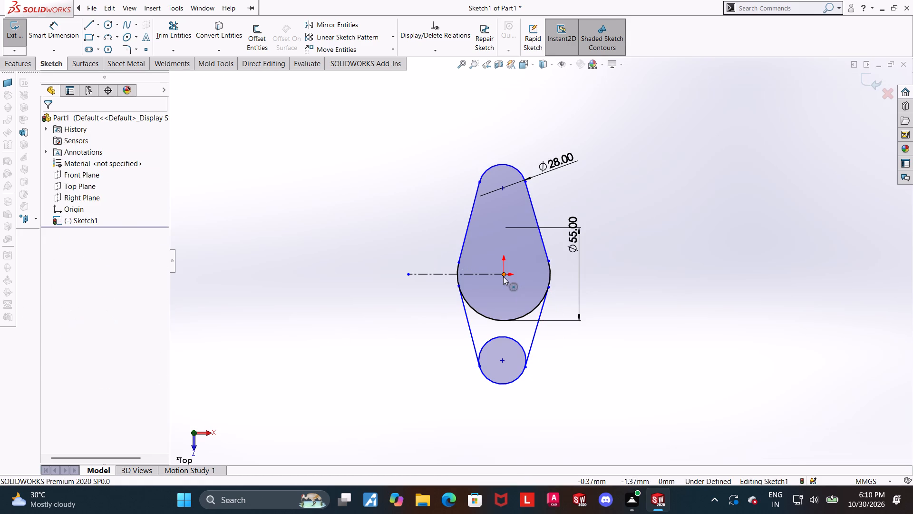
Align the lower small circle's centre vertically with the large arc's centre at the origin.
click(503, 277)
ctrl+click(504, 362)
click(51, 305)
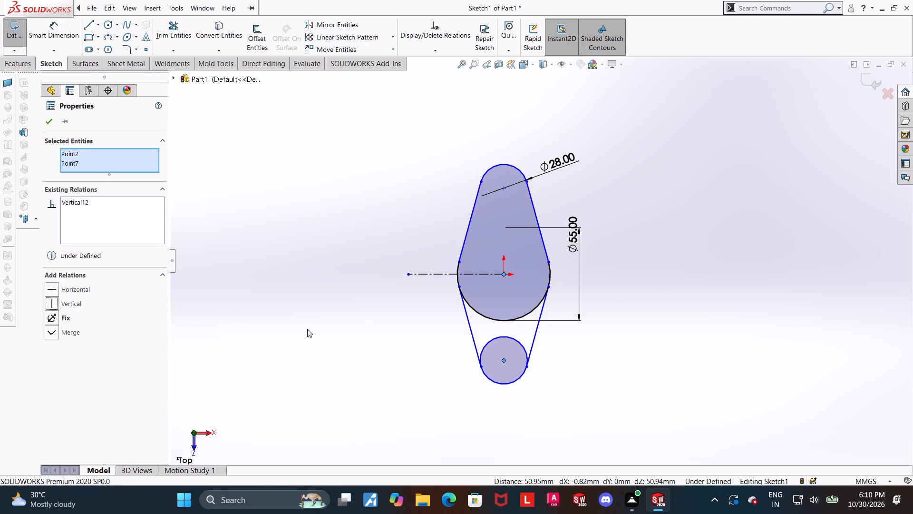
click(307, 329)
Apply an equal relation between the lower small circle and the upper end arc.
click(495, 339)
ctrl+click(515, 168)
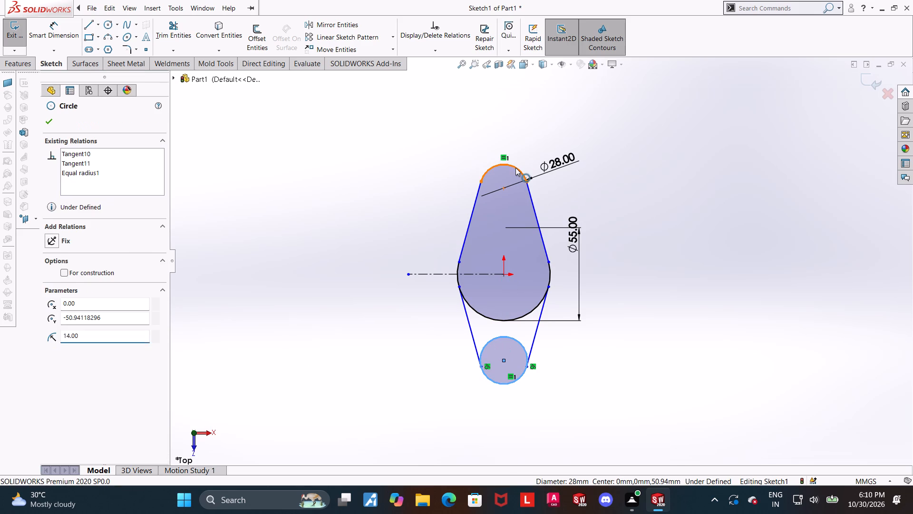
click(53, 334)
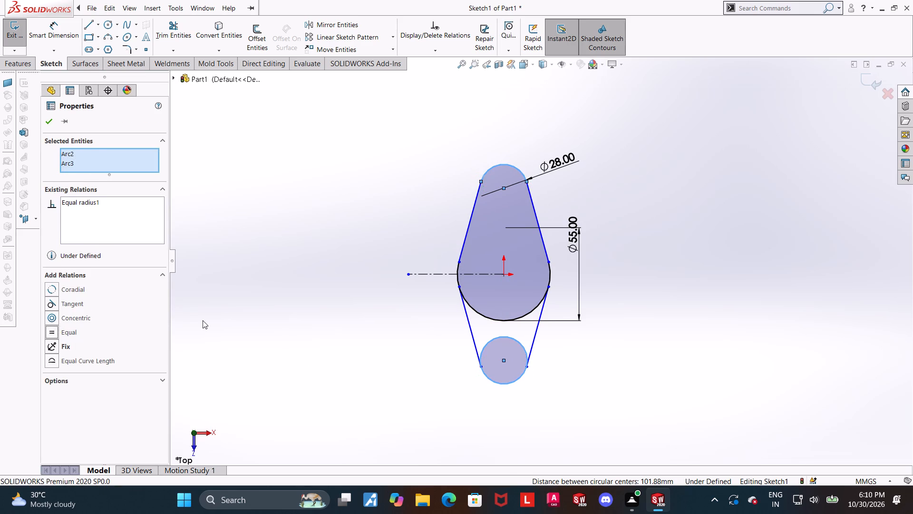
click(203, 320)
Trim away the lower small circle's inner arc and the large circle's lower arc between the tangent lines.
click(173, 36)
drag(494, 347, 490, 300)
scroll(539, 348, up, 1)
key(Escape)
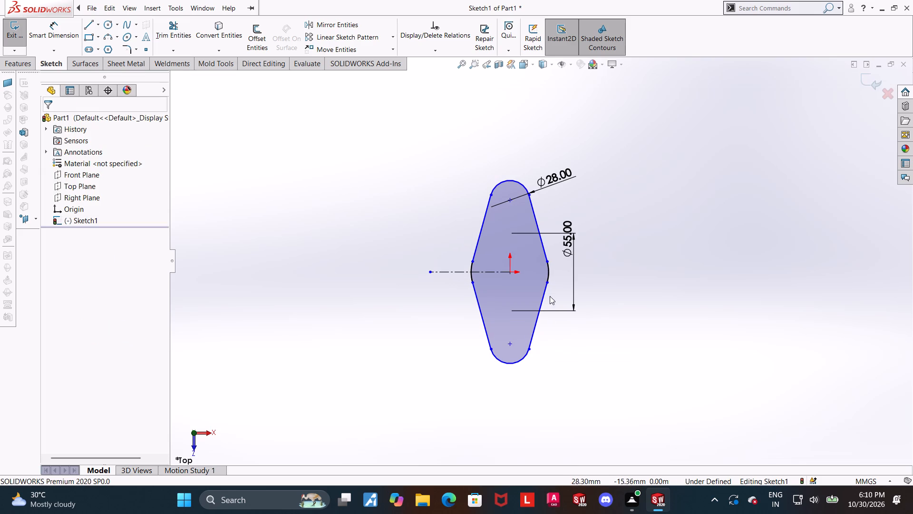
Sketch a hole circle inside each rounded end of the outline, centred on that end arc's centre.
double_click(109, 25)
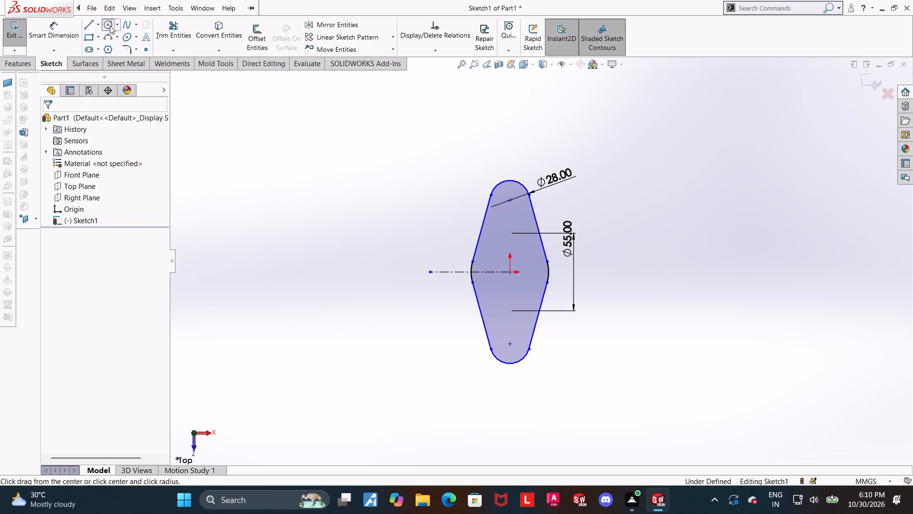
click(509, 200)
click(519, 207)
key(Escape)
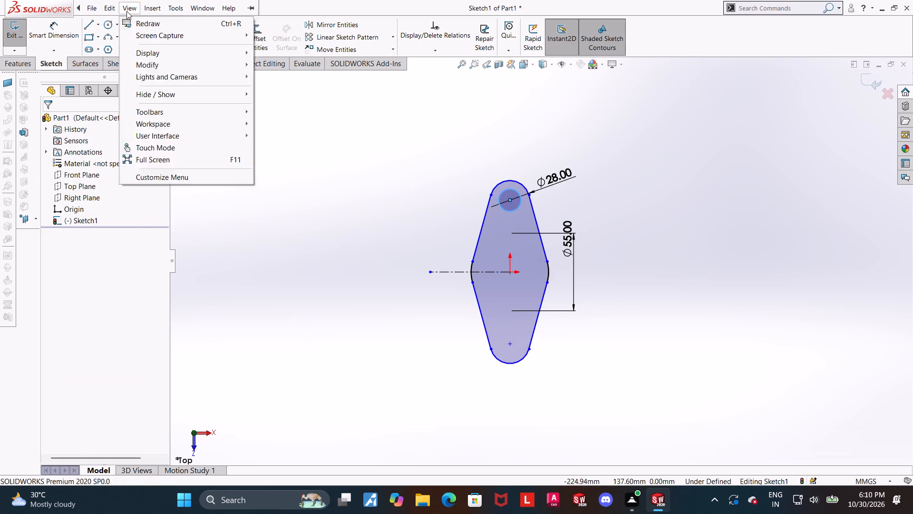
click(109, 25)
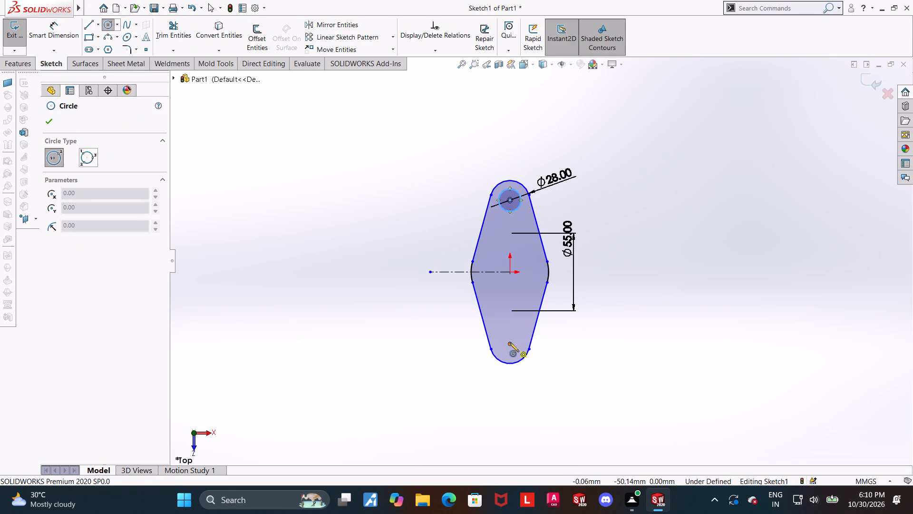
click(510, 343)
click(519, 336)
key(Escape)
Dimension the upper hole circle with a diameter of 14 mm.
click(70, 26)
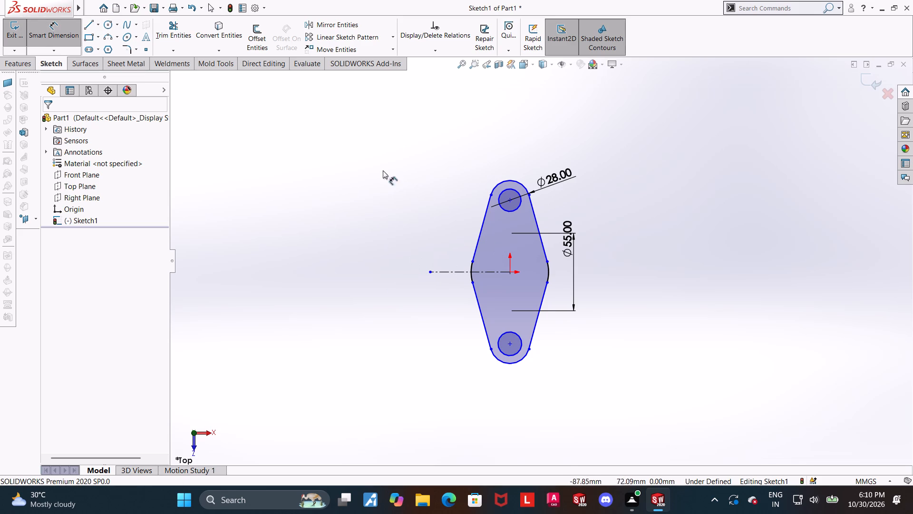
click(511, 188)
click(456, 166)
text(14)
key(Return)
key(Escape)
Apply an equal relation between the upper and lower hole circles.
click(402, 227)
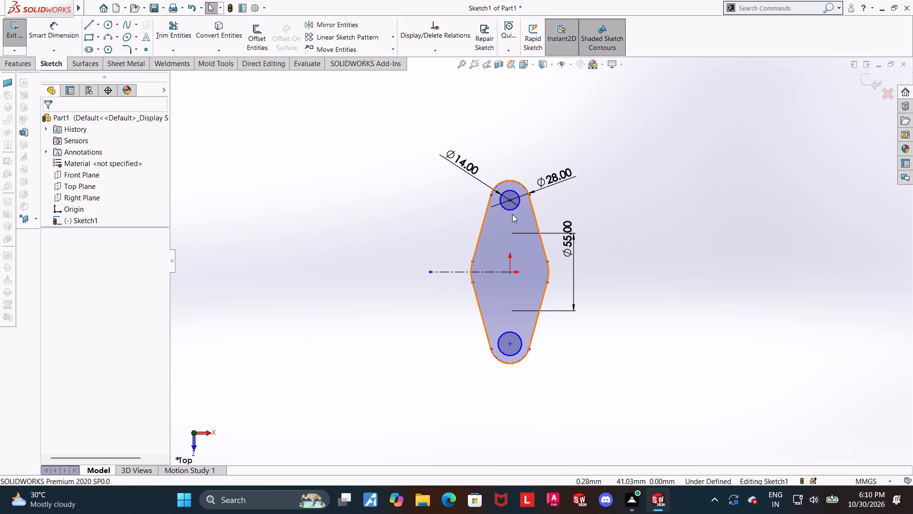
click(512, 213)
click(295, 216)
click(516, 209)
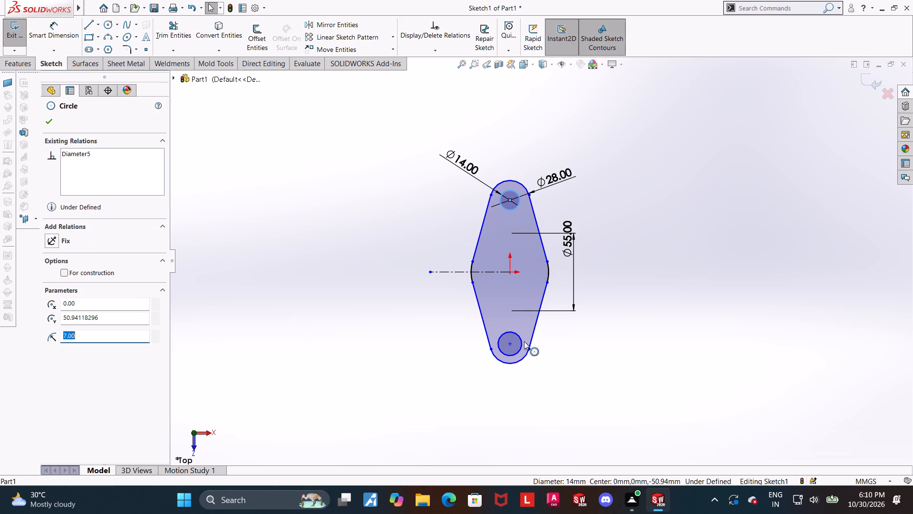
ctrl+click(519, 341)
click(52, 335)
click(248, 329)
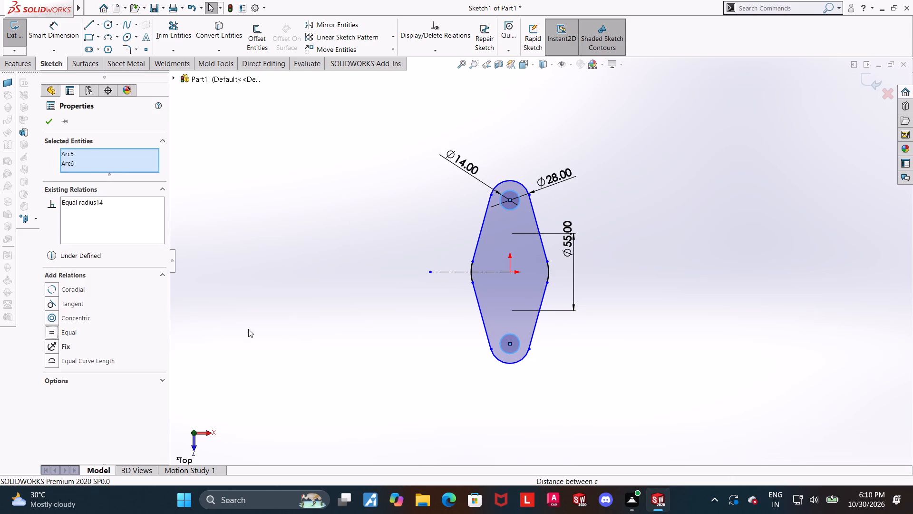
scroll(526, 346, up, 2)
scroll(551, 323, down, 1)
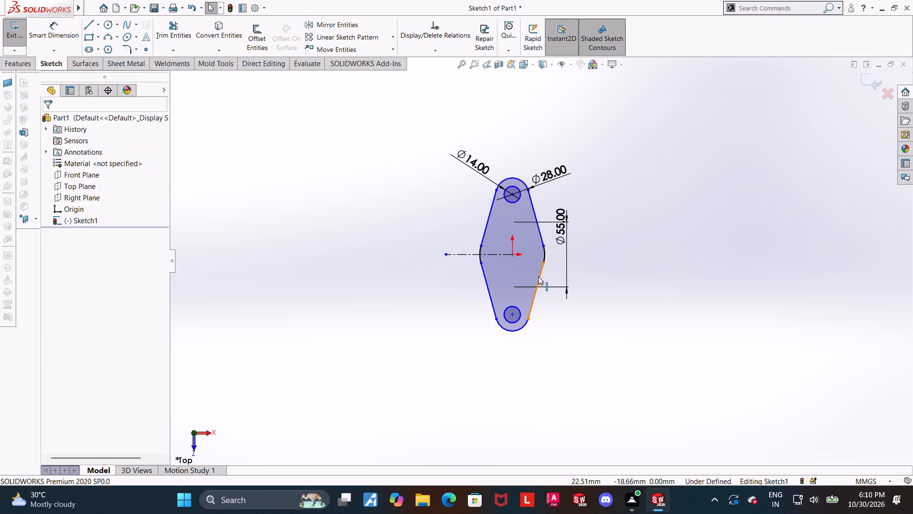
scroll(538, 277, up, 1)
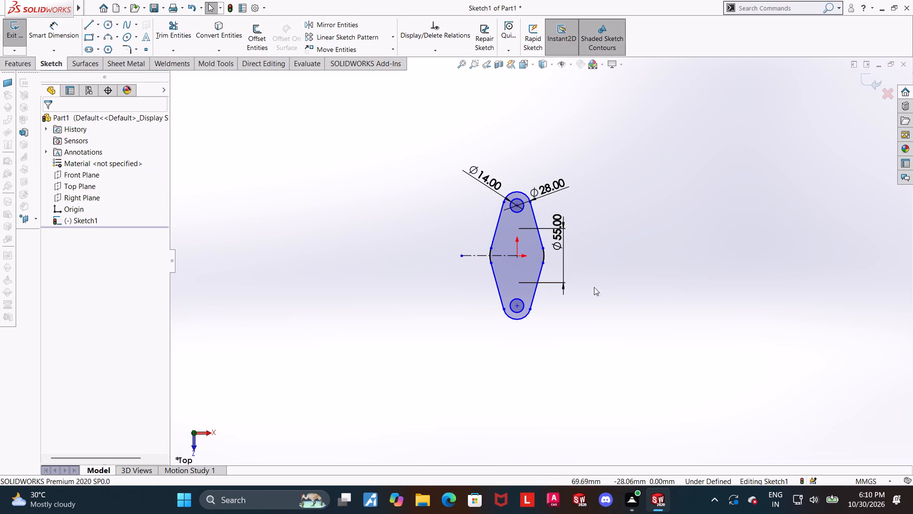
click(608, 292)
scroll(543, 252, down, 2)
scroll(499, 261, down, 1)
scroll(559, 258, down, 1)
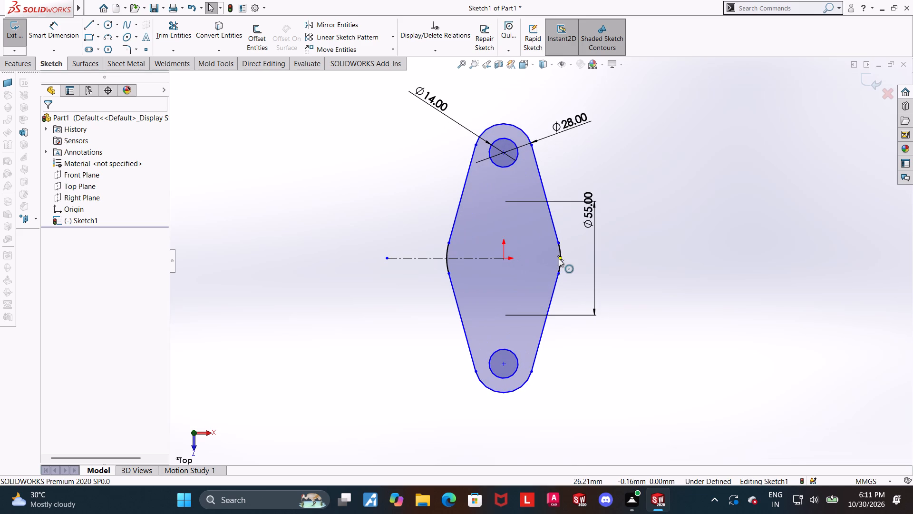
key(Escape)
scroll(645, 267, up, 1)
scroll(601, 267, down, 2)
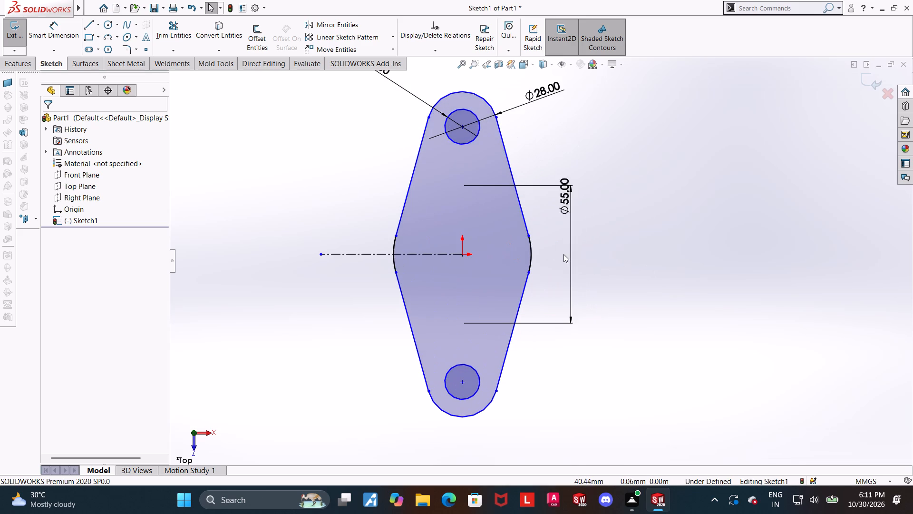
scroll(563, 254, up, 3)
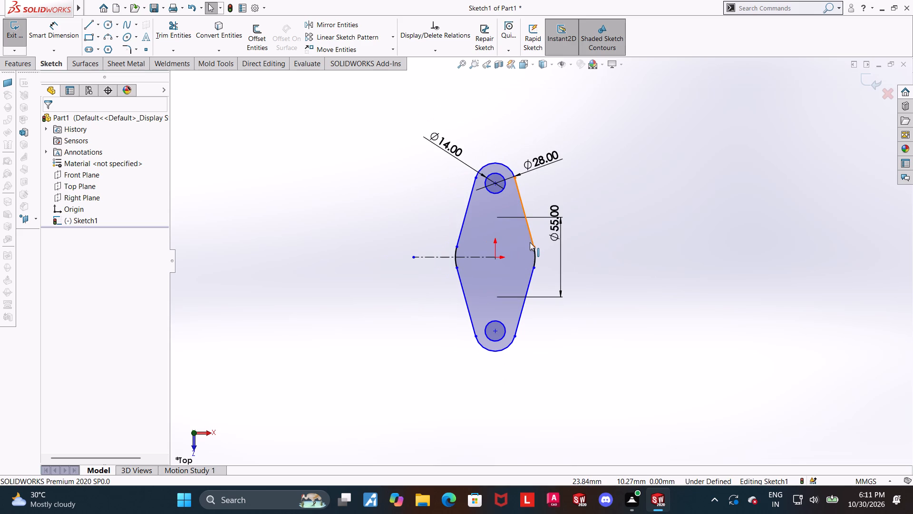
Replace the 55 mm diameter dimension with a radius dimension on the outline's right-hand middle arc.
right_click(558, 232)
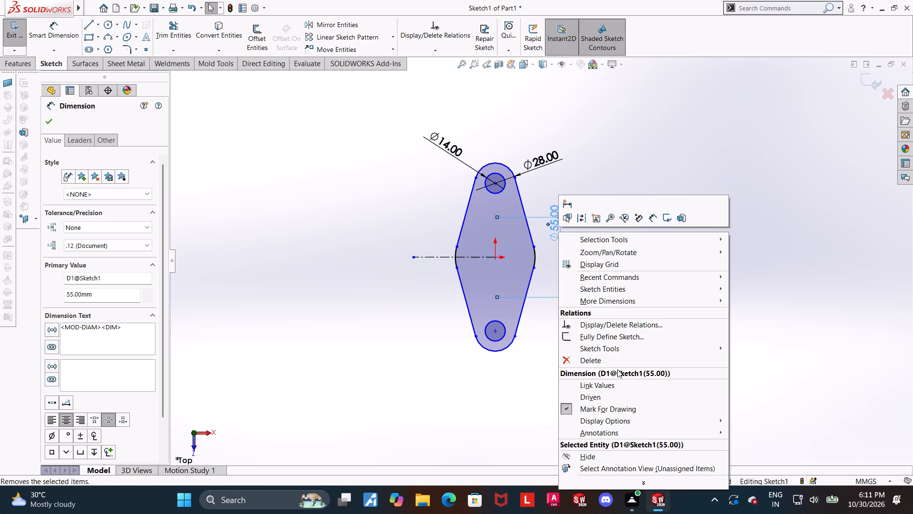
click(617, 361)
click(50, 38)
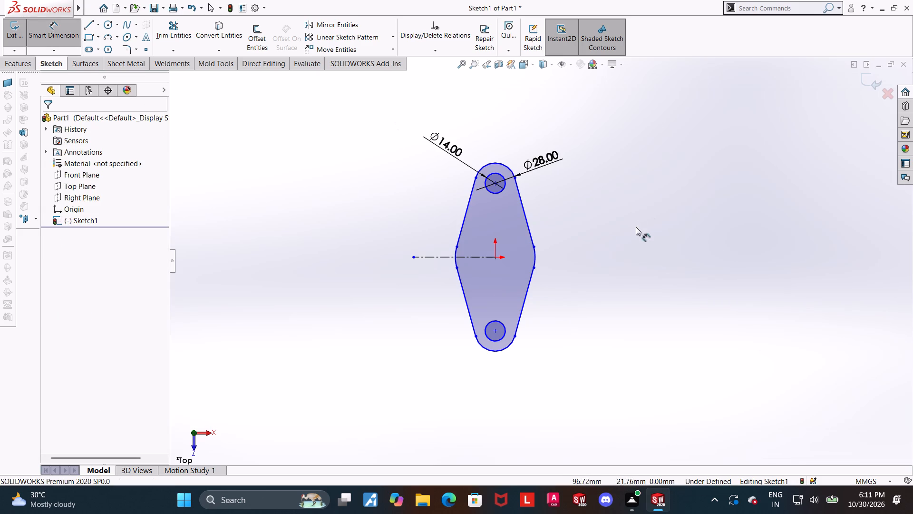
click(534, 251)
click(567, 248)
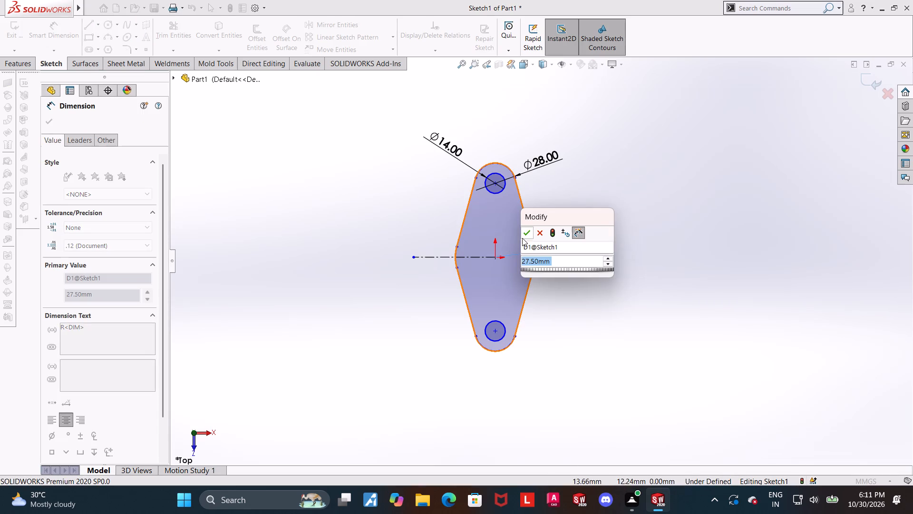
click(525, 236)
click(755, 268)
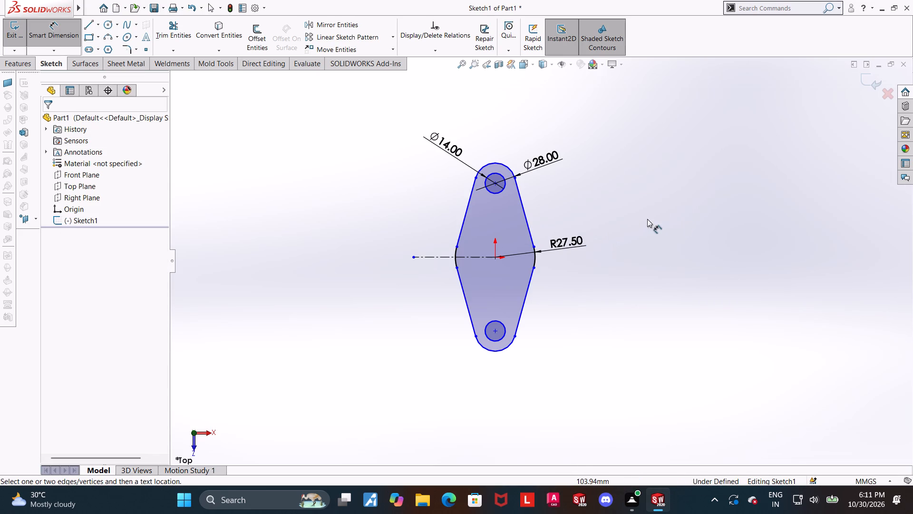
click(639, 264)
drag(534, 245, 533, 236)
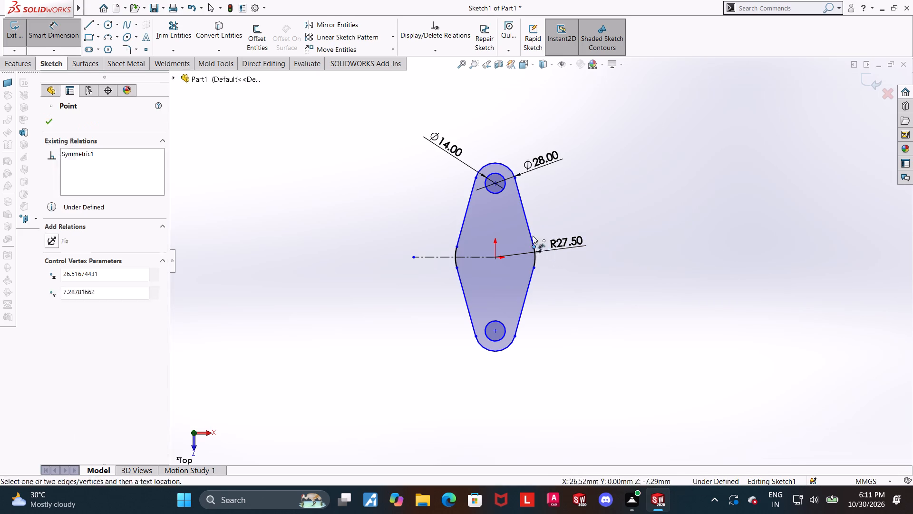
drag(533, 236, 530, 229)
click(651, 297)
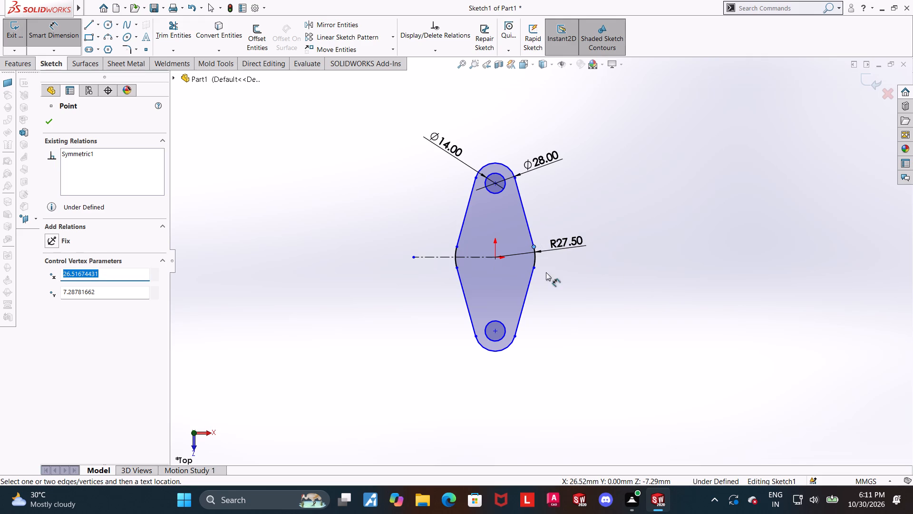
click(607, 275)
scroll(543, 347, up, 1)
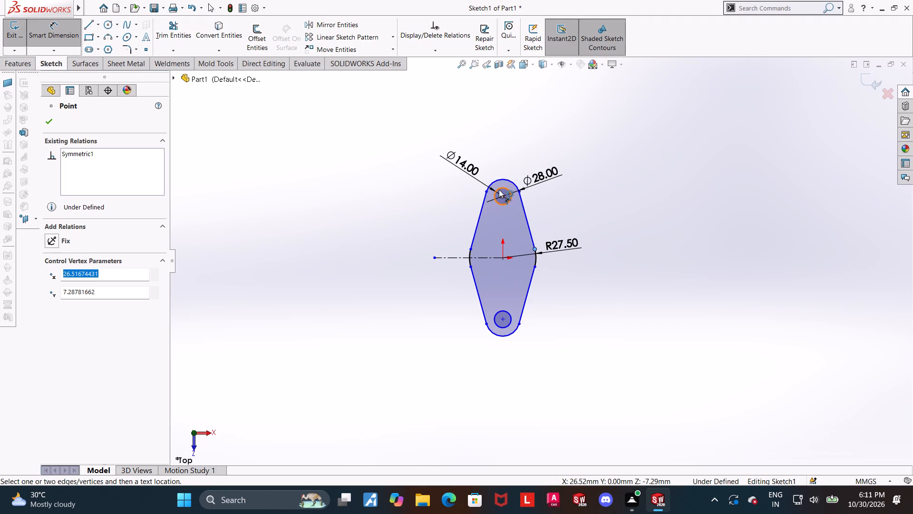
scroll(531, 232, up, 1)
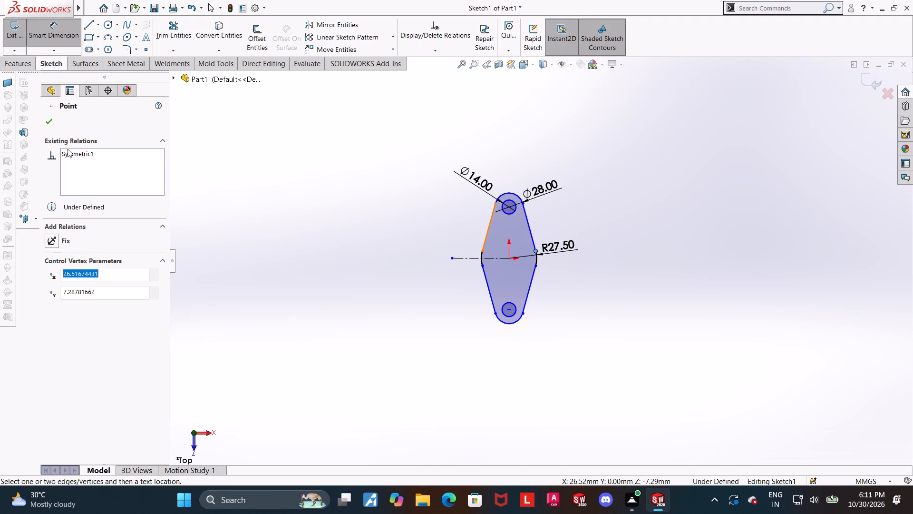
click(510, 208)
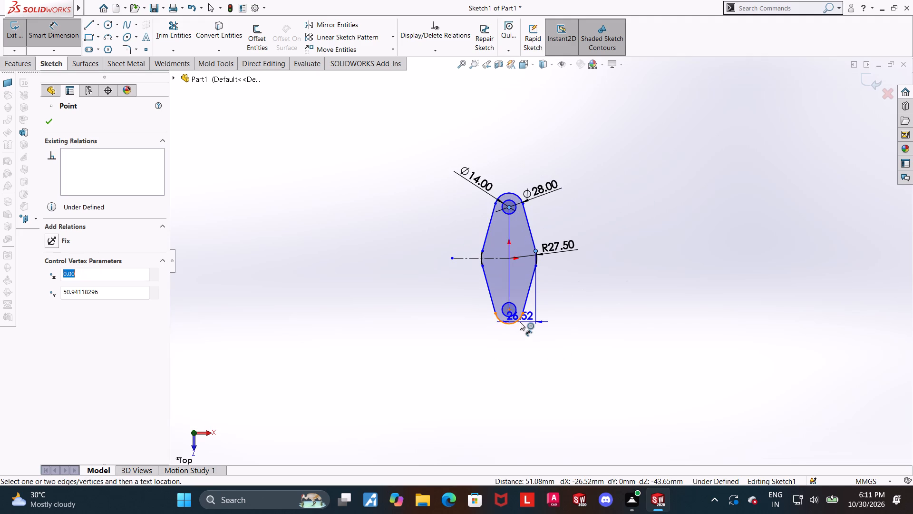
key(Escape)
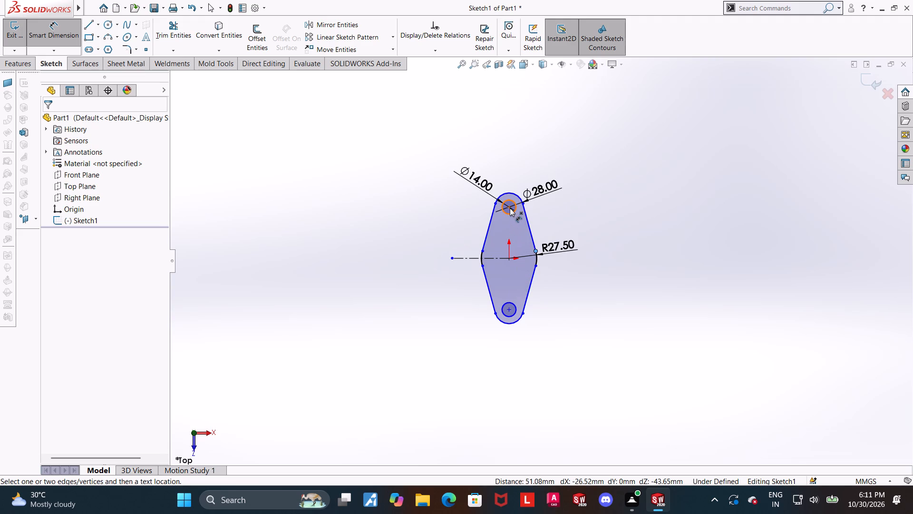
Dimension the vertical distance between the upper and lower hole centres as 80 mm.
click(510, 208)
key(Escape)
key(Escape)
click(509, 207)
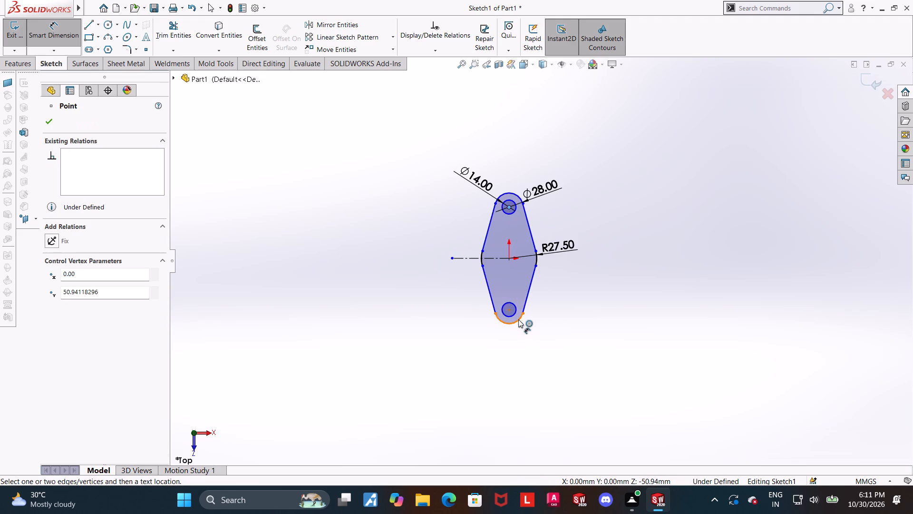
click(510, 309)
click(392, 283)
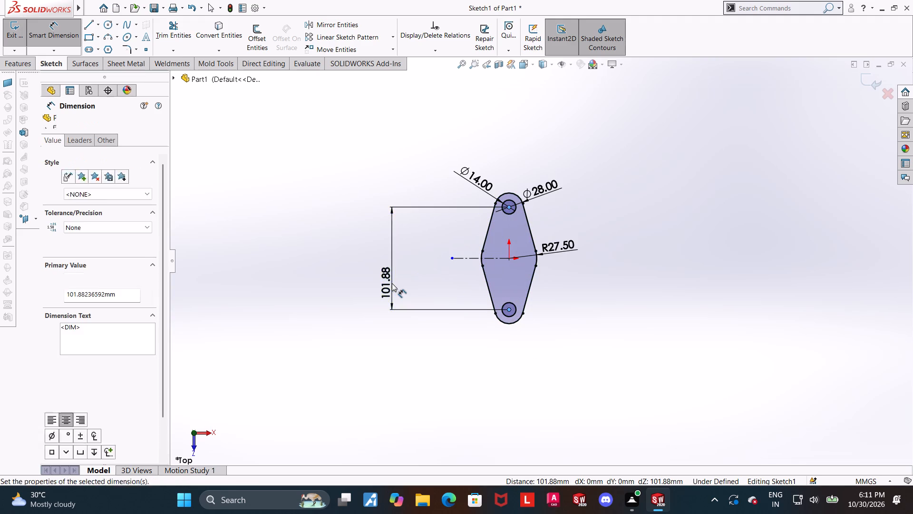
text(80)
key(Return)
key(Escape)
click(593, 268)
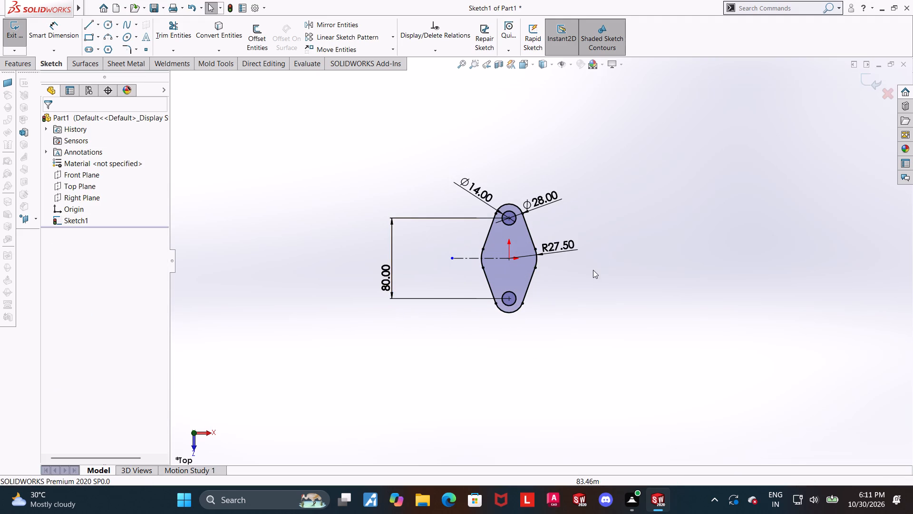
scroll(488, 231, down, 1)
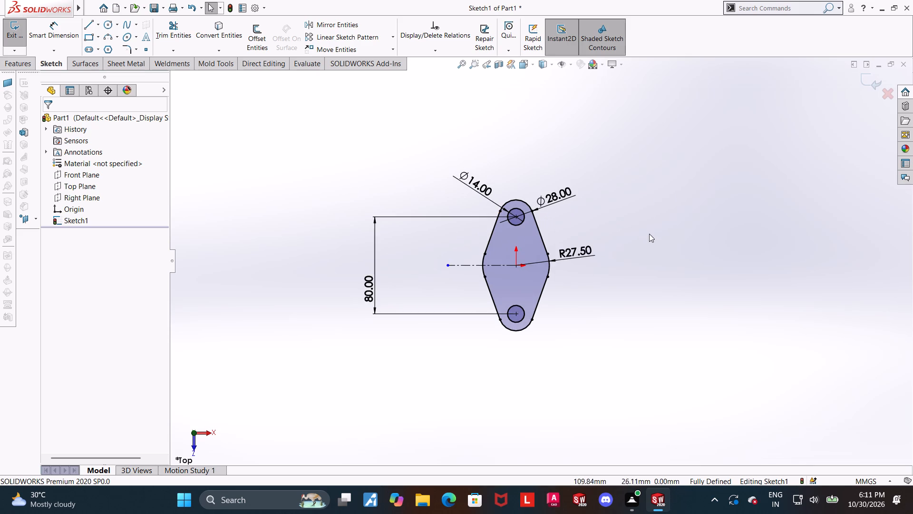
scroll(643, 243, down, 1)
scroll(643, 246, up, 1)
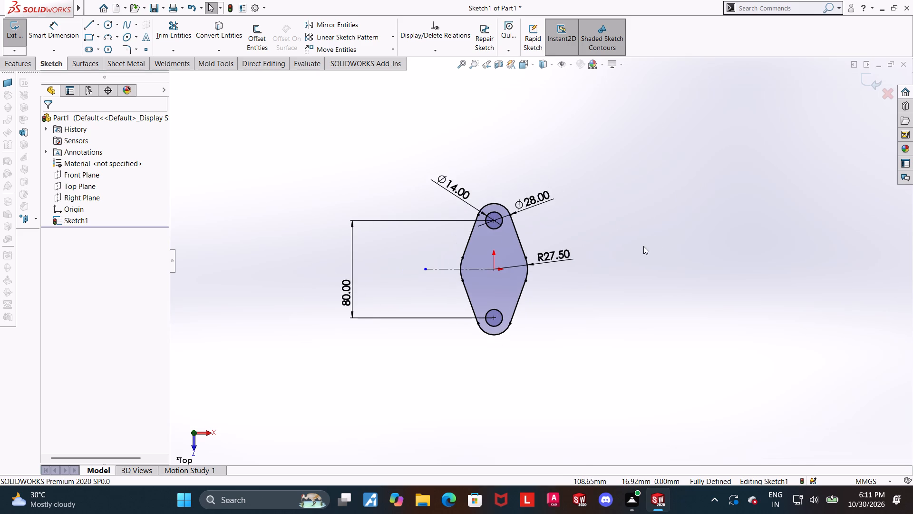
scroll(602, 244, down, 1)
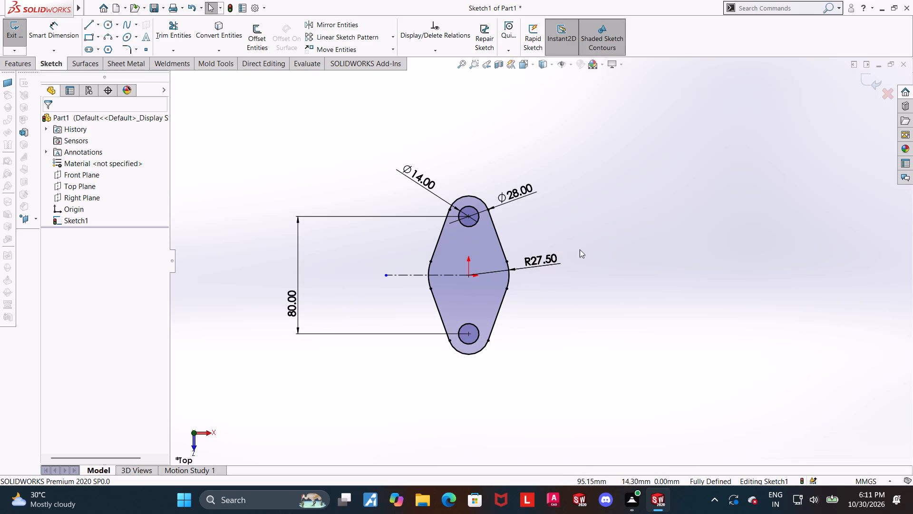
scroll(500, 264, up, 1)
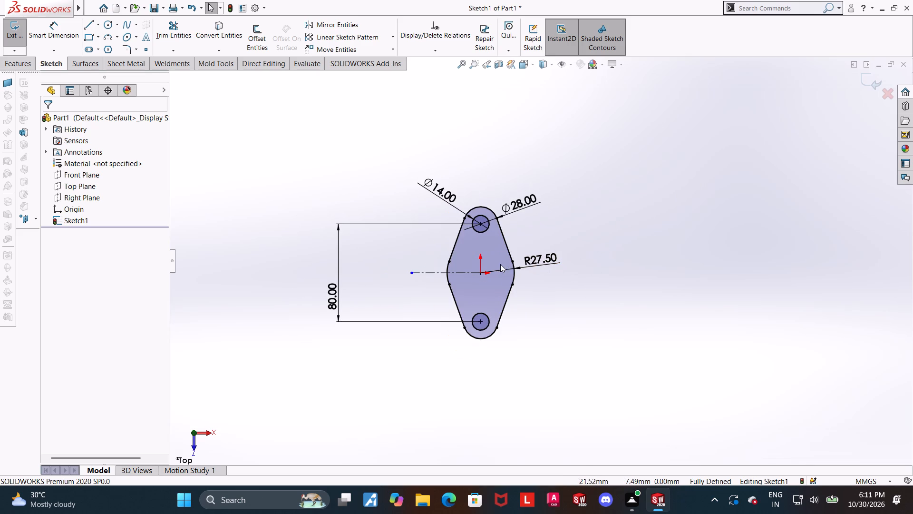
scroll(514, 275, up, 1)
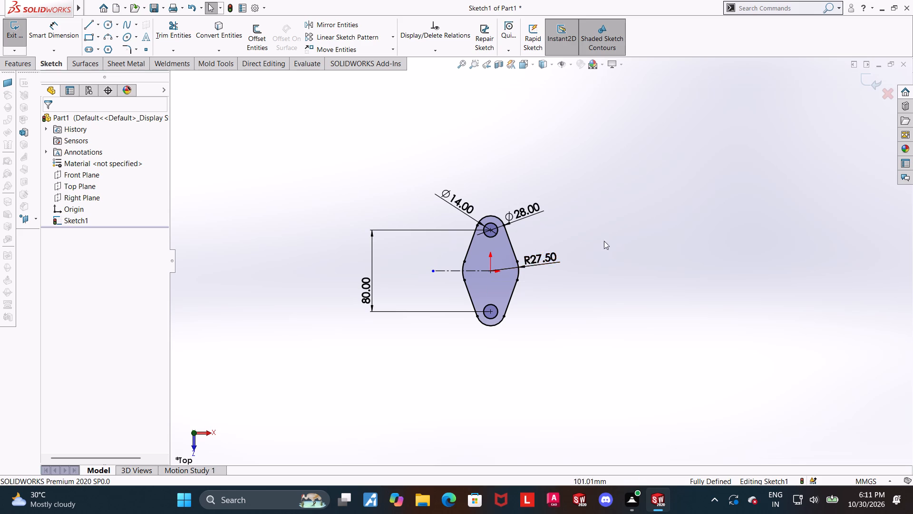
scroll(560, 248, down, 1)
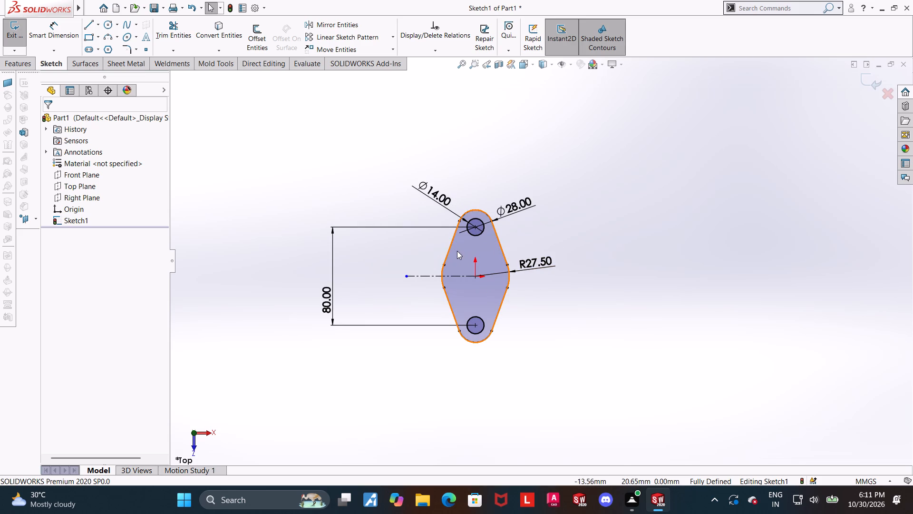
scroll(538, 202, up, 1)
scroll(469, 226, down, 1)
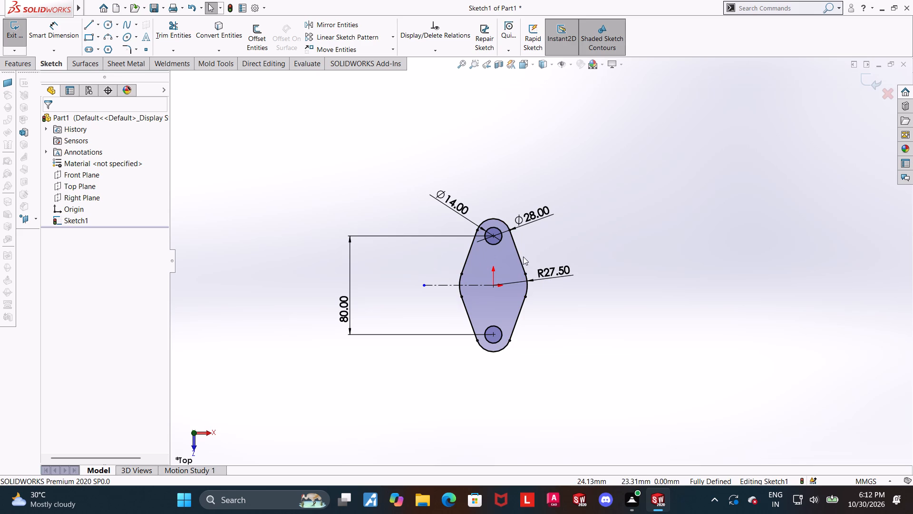
Exit the sketch and extrude its profile as a Blind boss with a depth of 13 mm.
click(873, 79)
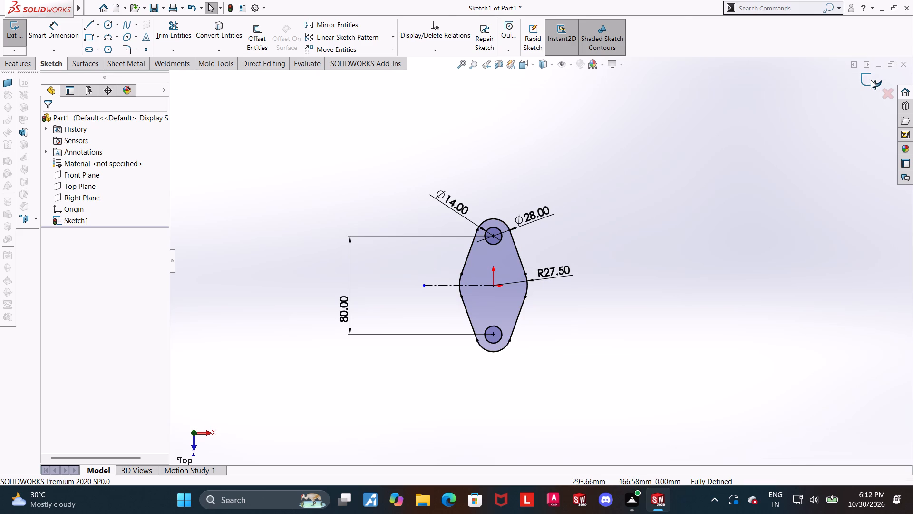
click(24, 59)
middle_drag(576, 390, 577, 316)
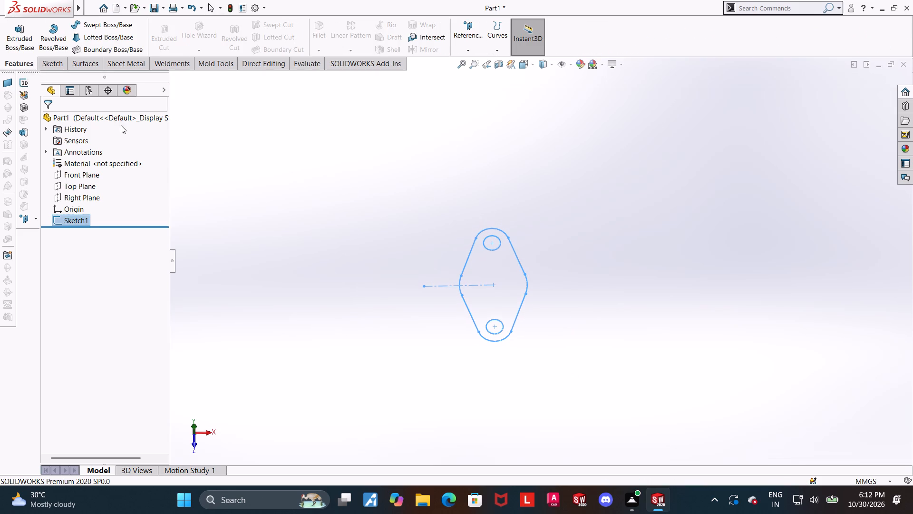
click(30, 34)
key(1)
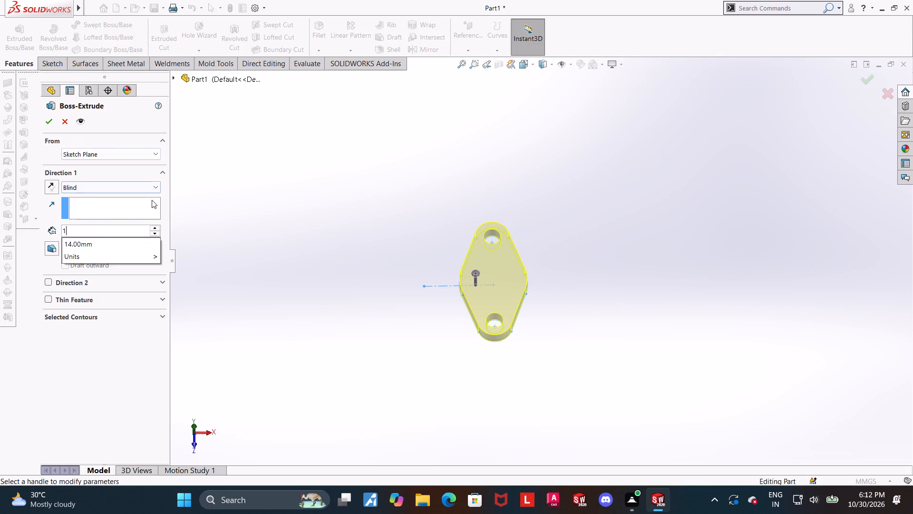
key(3)
key(Return)
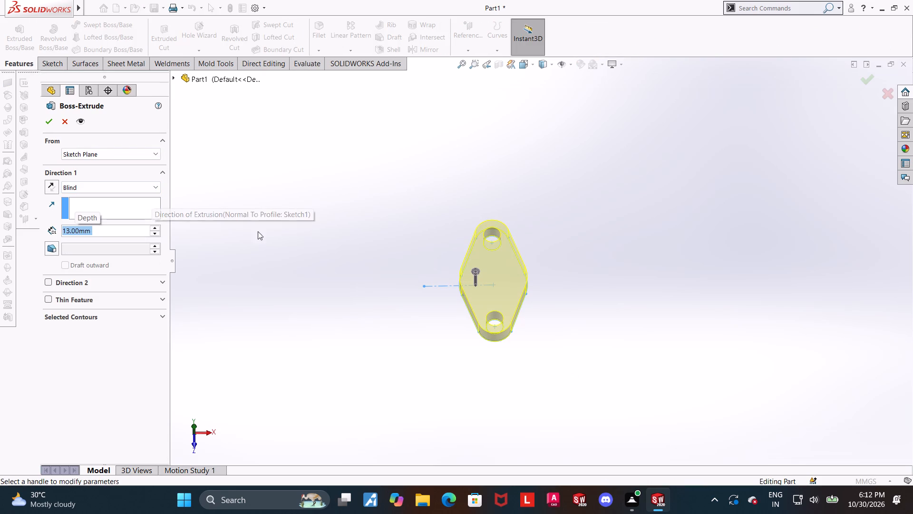
scroll(430, 340, up, 1)
middle_drag(427, 343, 527, 287)
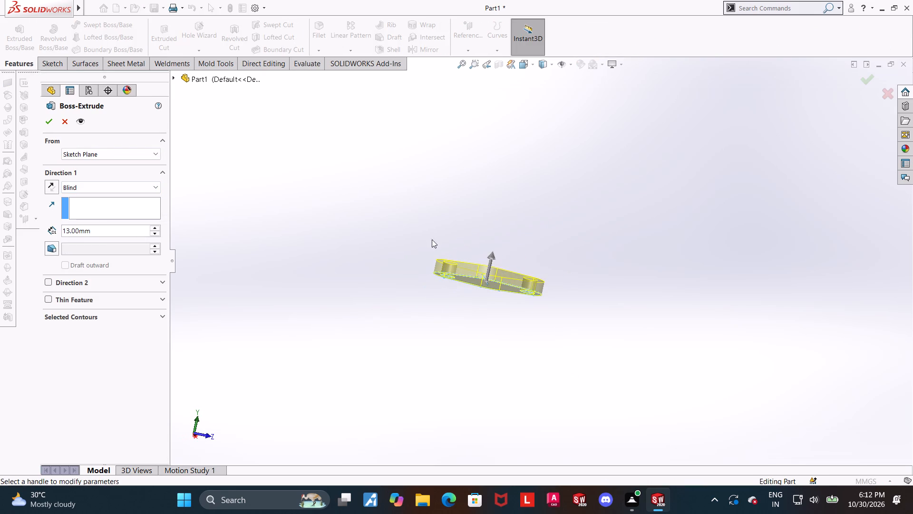
click(49, 123)
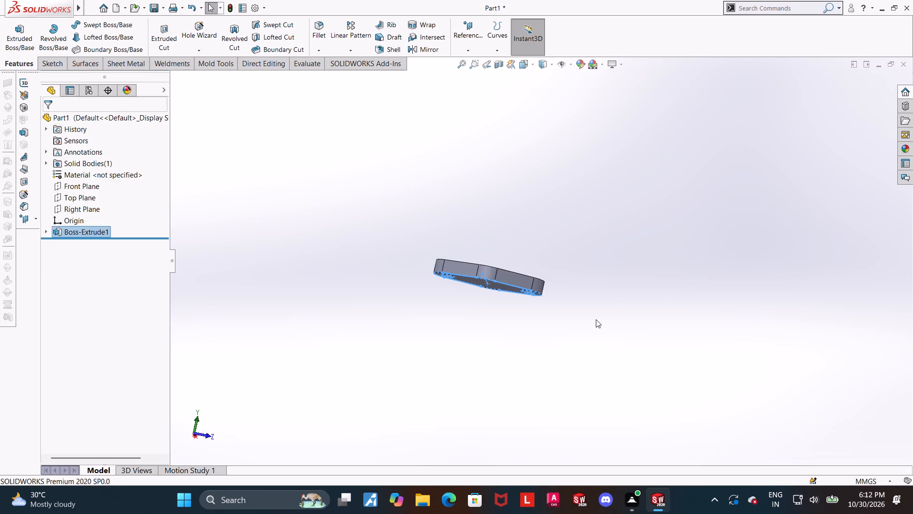
Examine the extruded plate from several angles, including its top face, side walls, underside and end holes.
click(596, 319)
middle_drag(598, 303, 607, 346)
scroll(426, 216, down, 3)
middle_drag(480, 248, 464, 265)
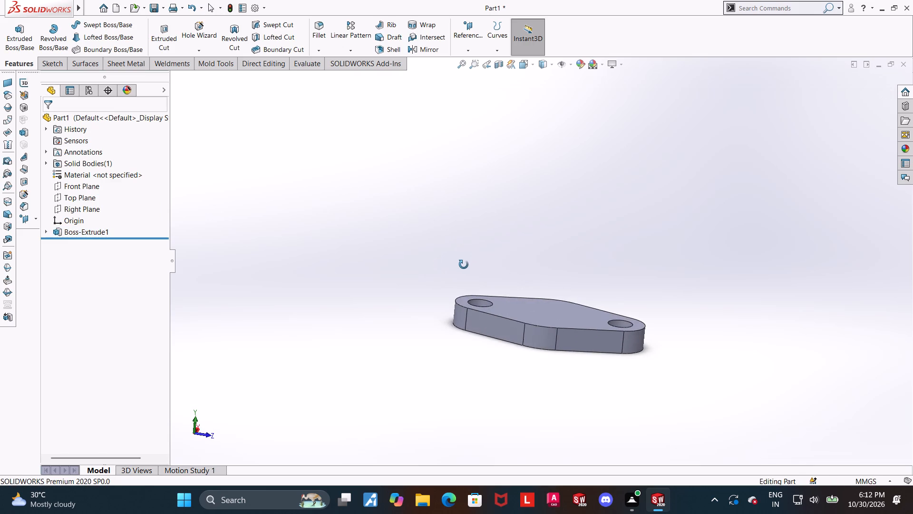
middle_drag(464, 265, 460, 265)
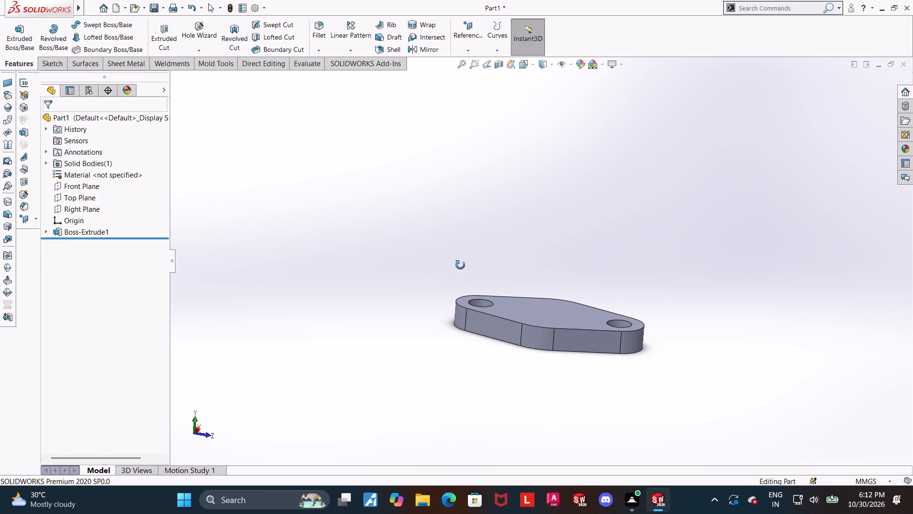
middle_drag(460, 265, 455, 266)
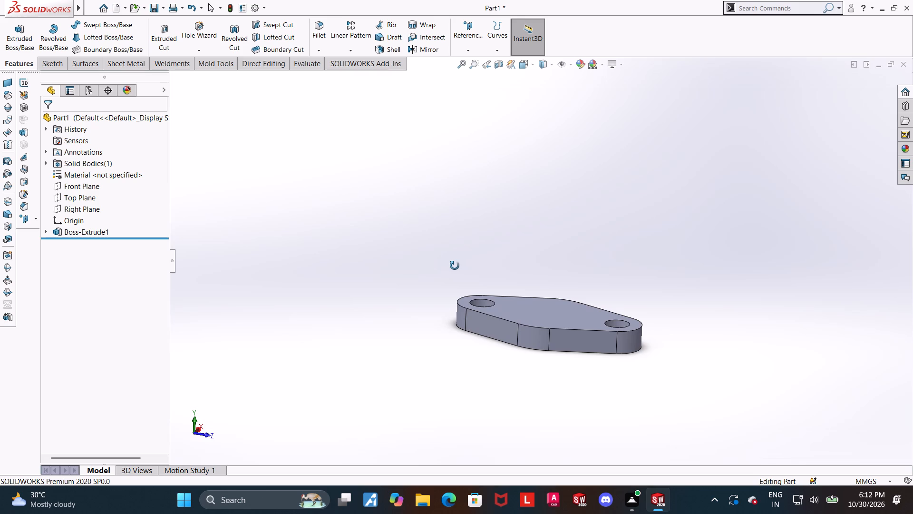
middle_drag(455, 266, 452, 267)
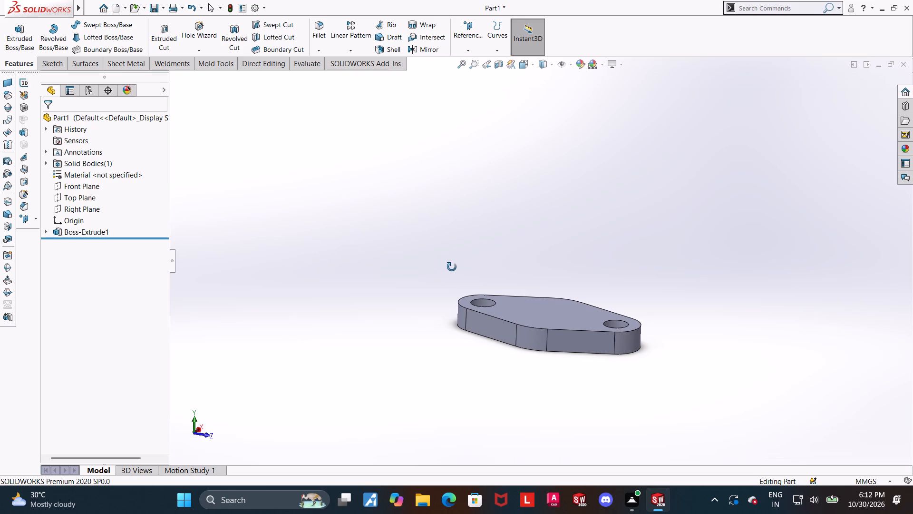
middle_drag(452, 267, 453, 267)
middle_drag(453, 267, 476, 262)
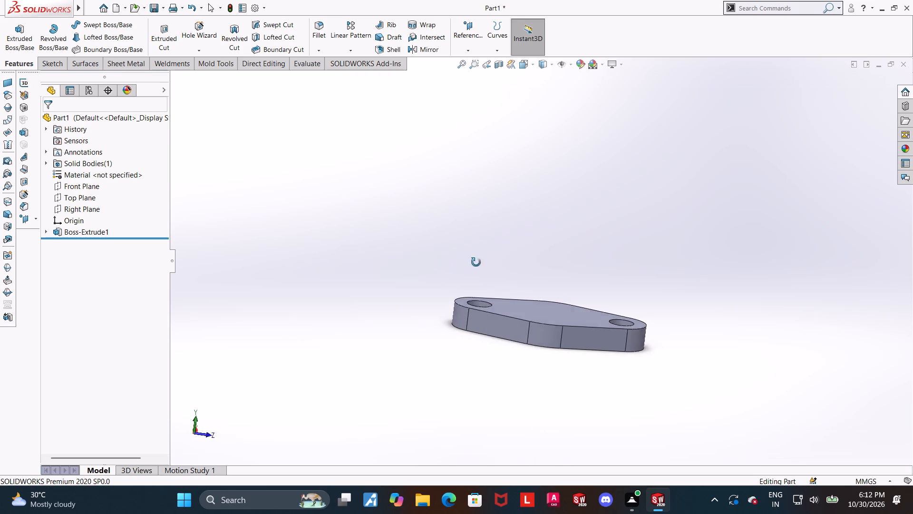
middle_drag(476, 262, 449, 288)
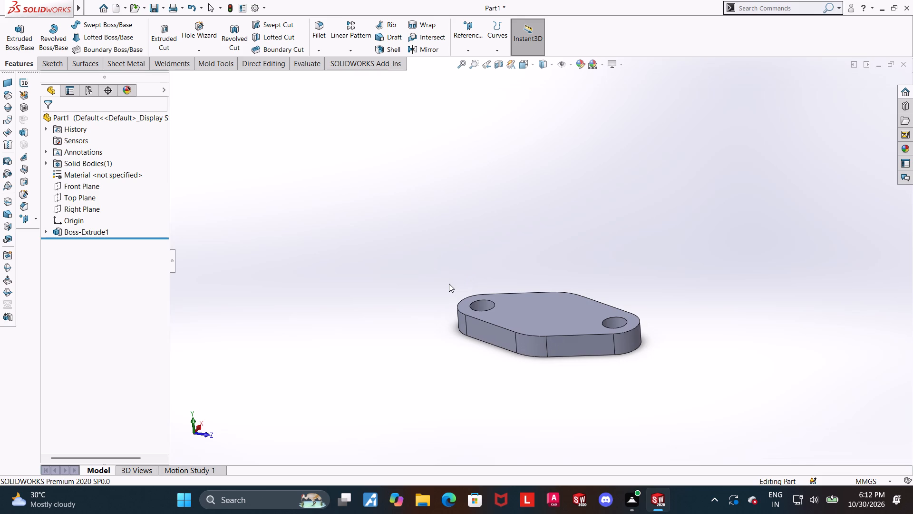
scroll(517, 329, up, 1)
scroll(537, 302, down, 1)
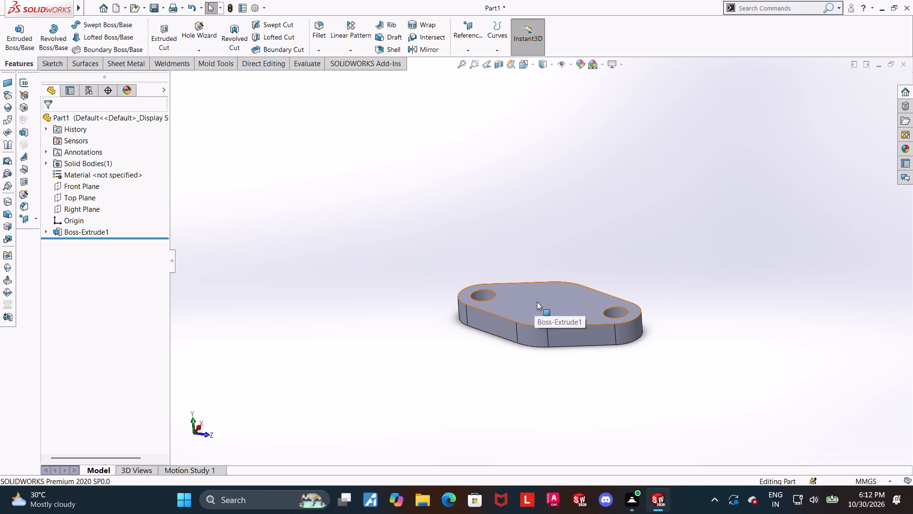
scroll(616, 329, up, 1)
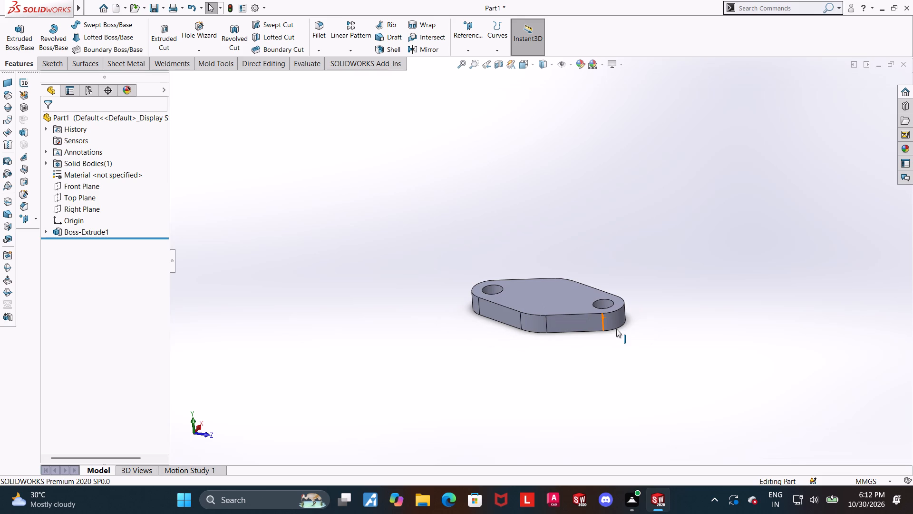
scroll(616, 329, down, 1)
middle_drag(604, 338, 529, 402)
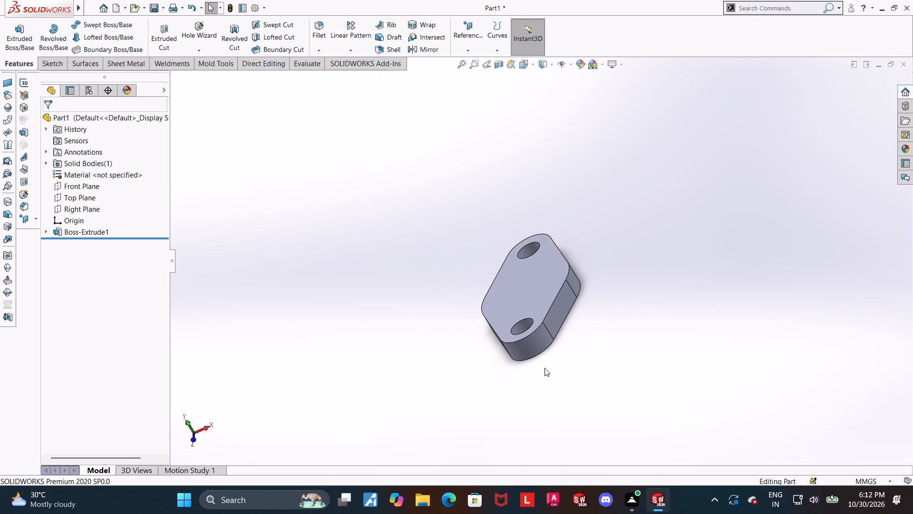
middle_drag(544, 352, 523, 334)
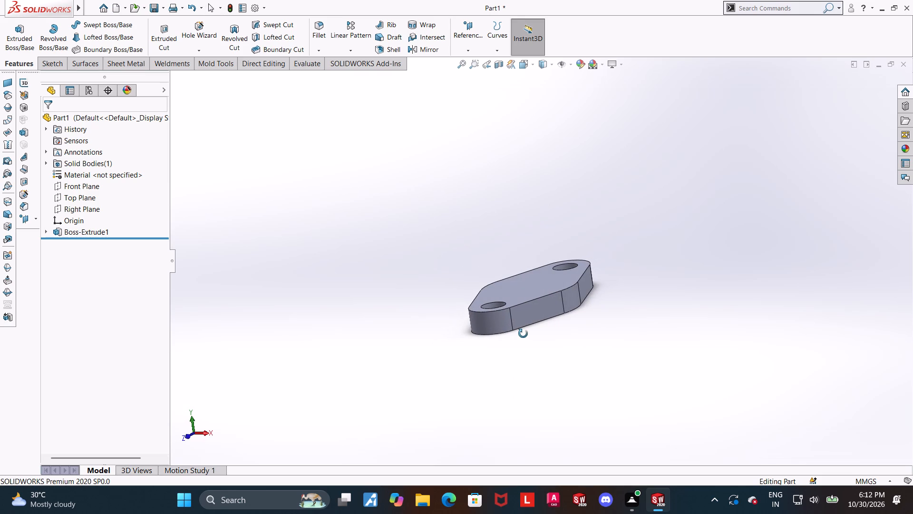
middle_drag(523, 334, 543, 328)
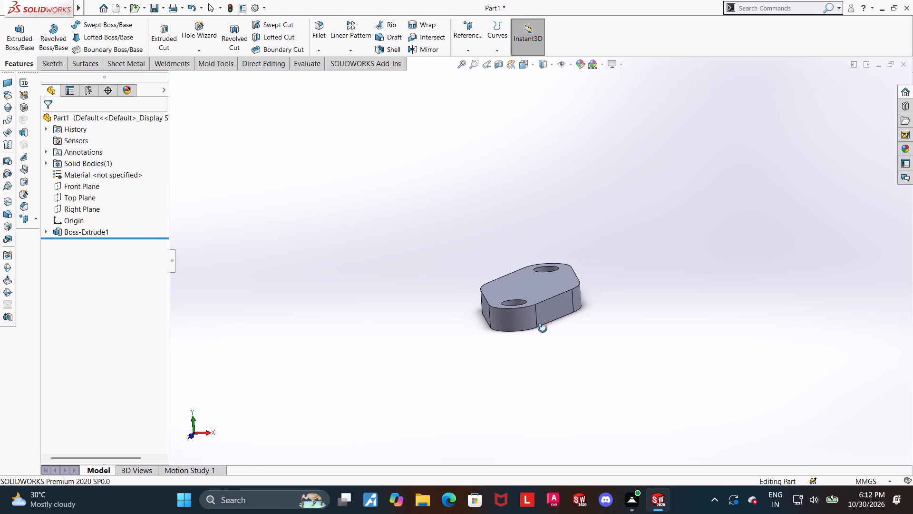
middle_drag(543, 328, 577, 313)
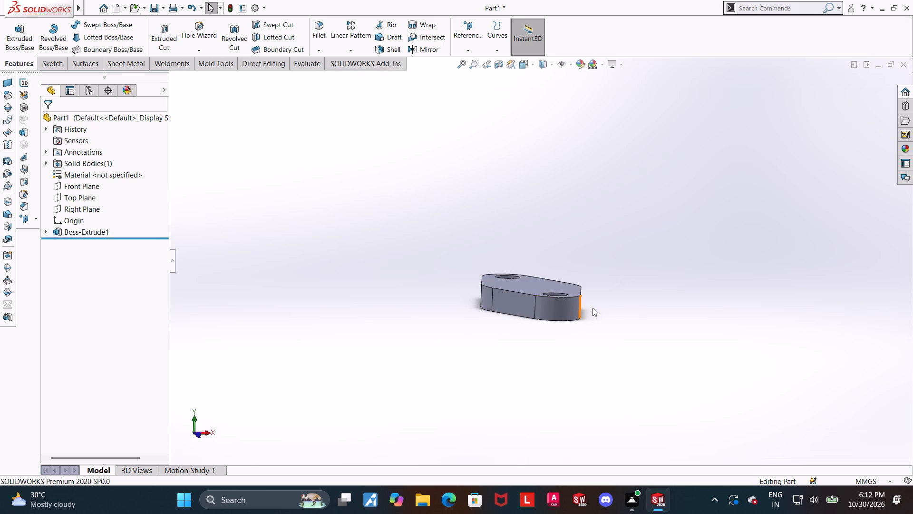
scroll(592, 305, down, 2)
middle_drag(592, 302, 604, 301)
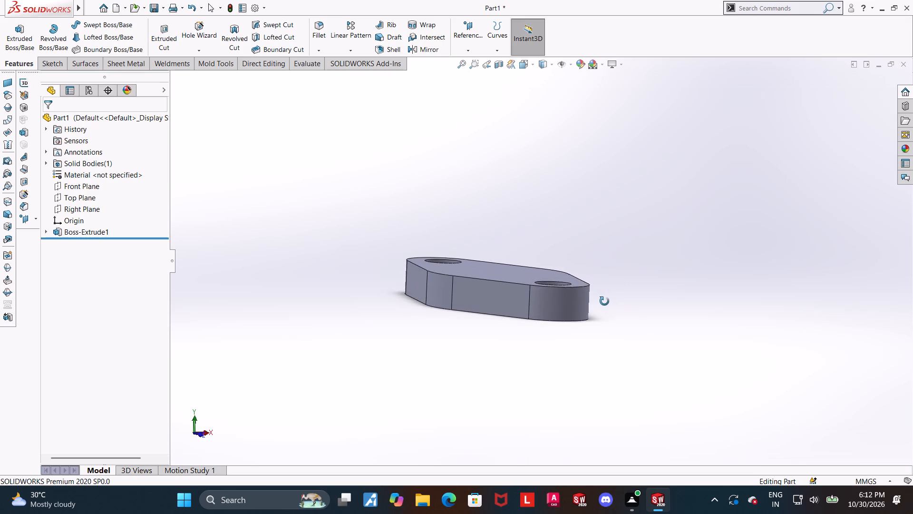
middle_drag(604, 301, 602, 303)
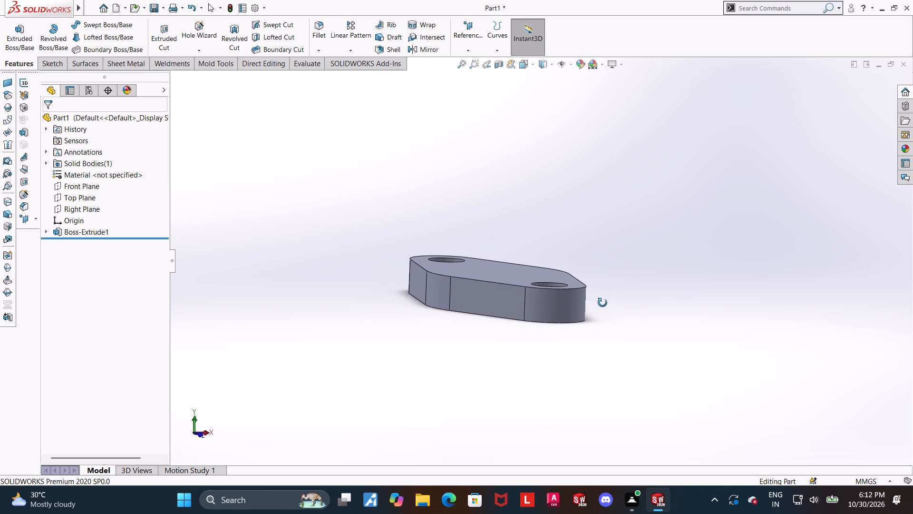
middle_drag(602, 303, 591, 280)
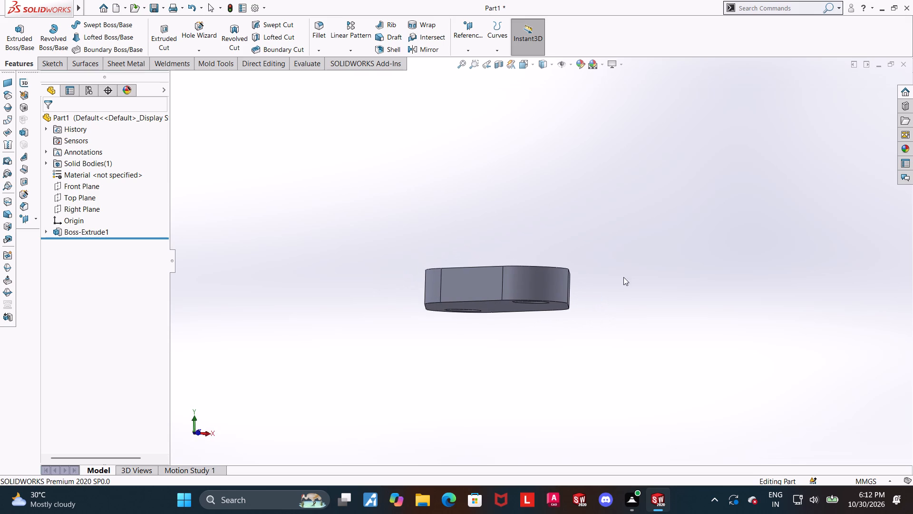
middle_click(617, 276)
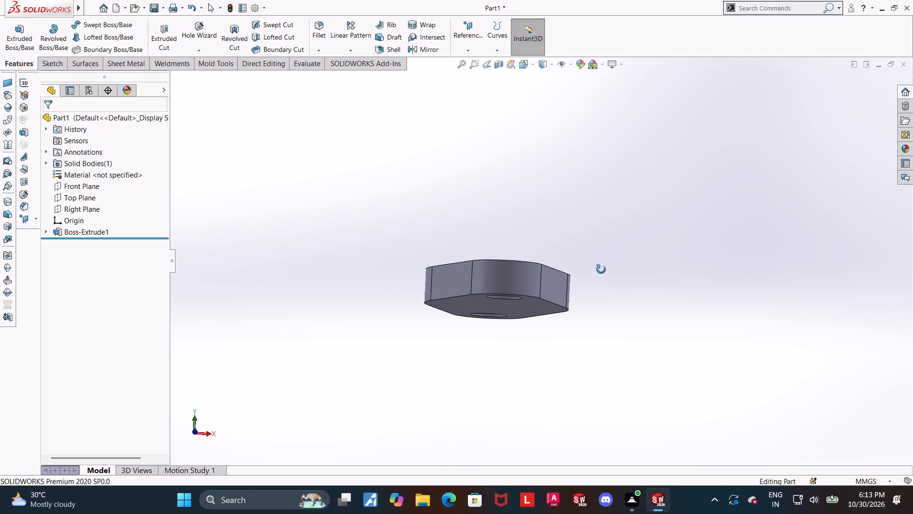
Orient the plate to the standard Front view.
click(525, 71)
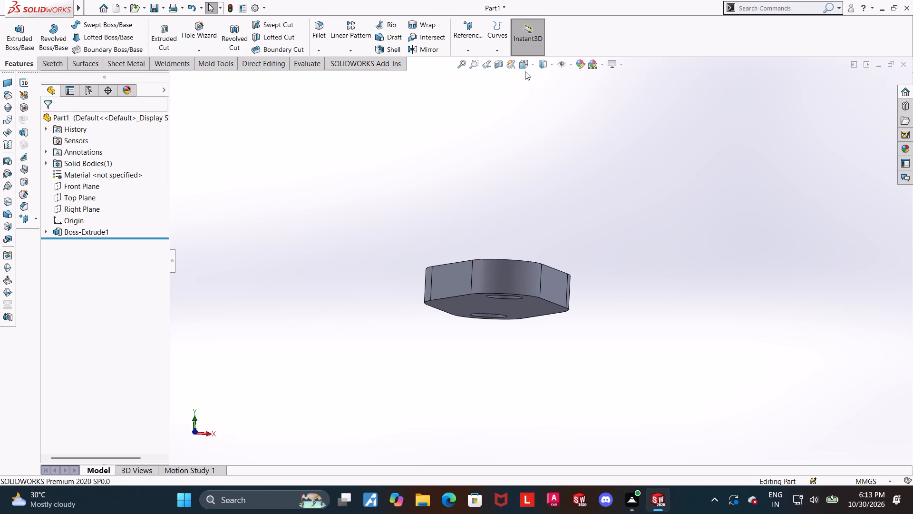
click(524, 68)
click(474, 259)
scroll(545, 256, up, 2)
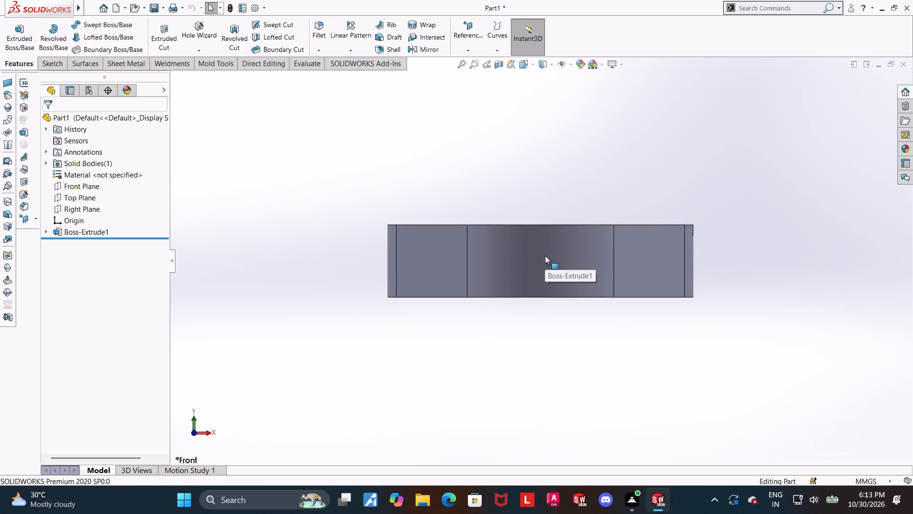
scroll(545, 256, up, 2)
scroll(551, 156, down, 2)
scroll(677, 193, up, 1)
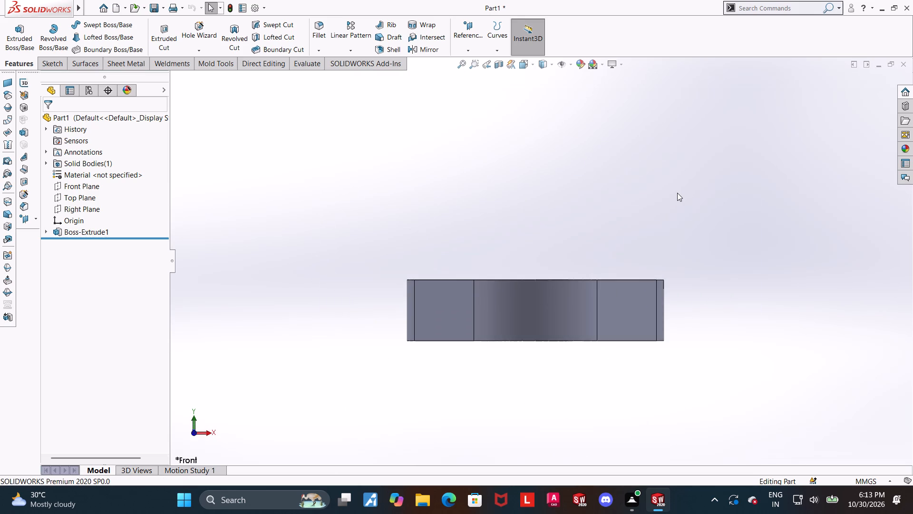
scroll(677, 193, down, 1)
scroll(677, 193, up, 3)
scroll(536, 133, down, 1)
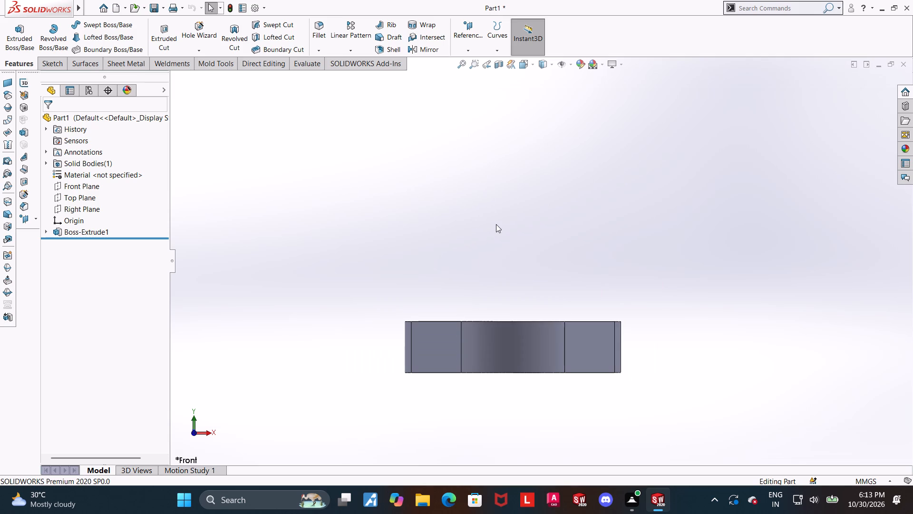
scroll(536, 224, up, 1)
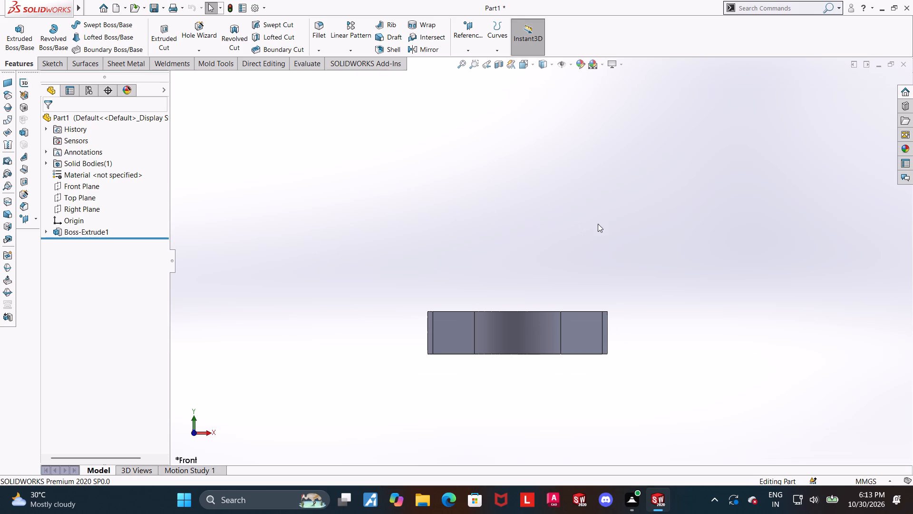
Start a sketch on the Front Plane and draw a closed four-line outline about 51 mm wide and 28 mm high above the plate.
click(79, 188)
click(91, 173)
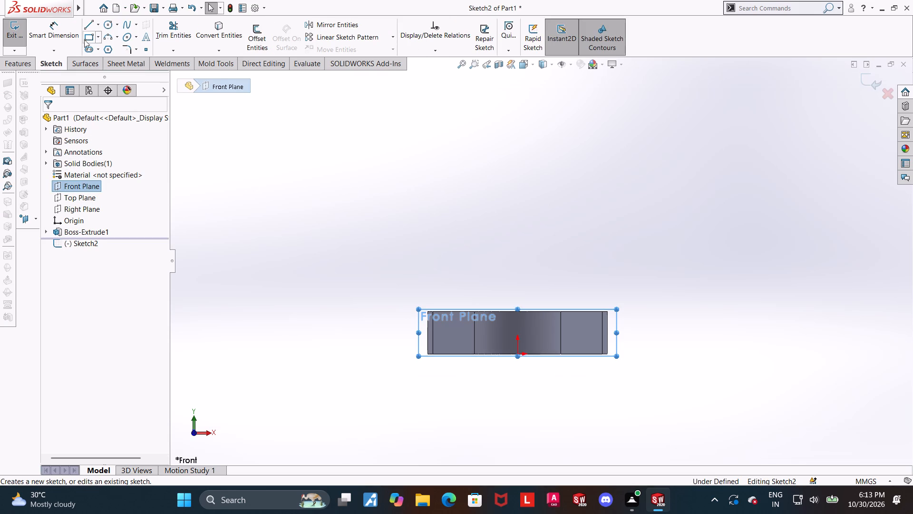
click(90, 24)
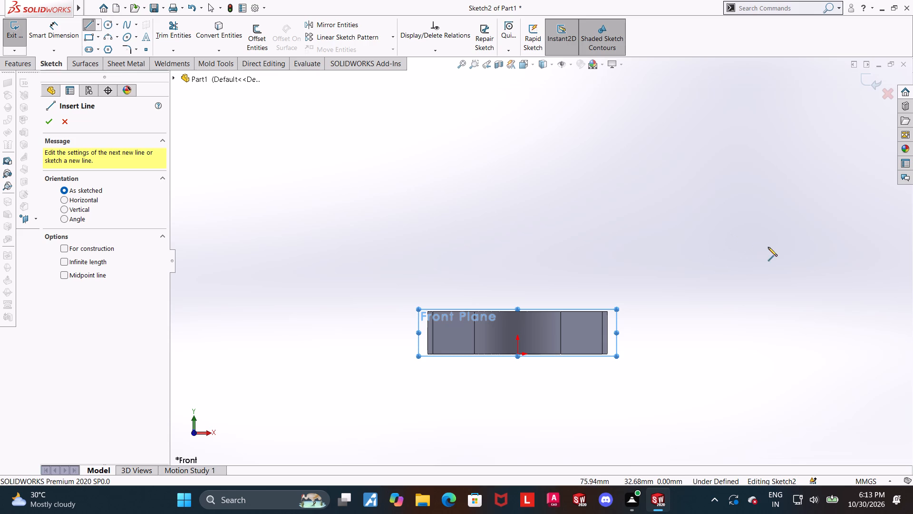
click(423, 209)
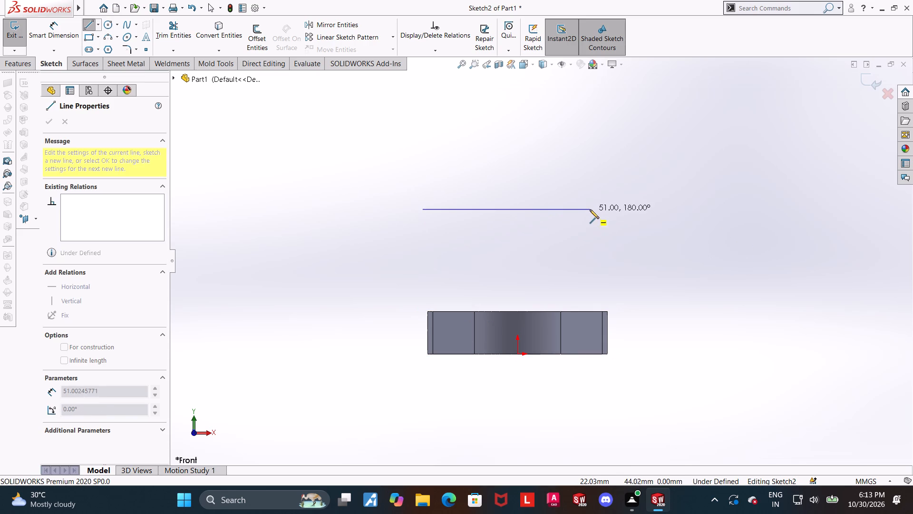
click(590, 207)
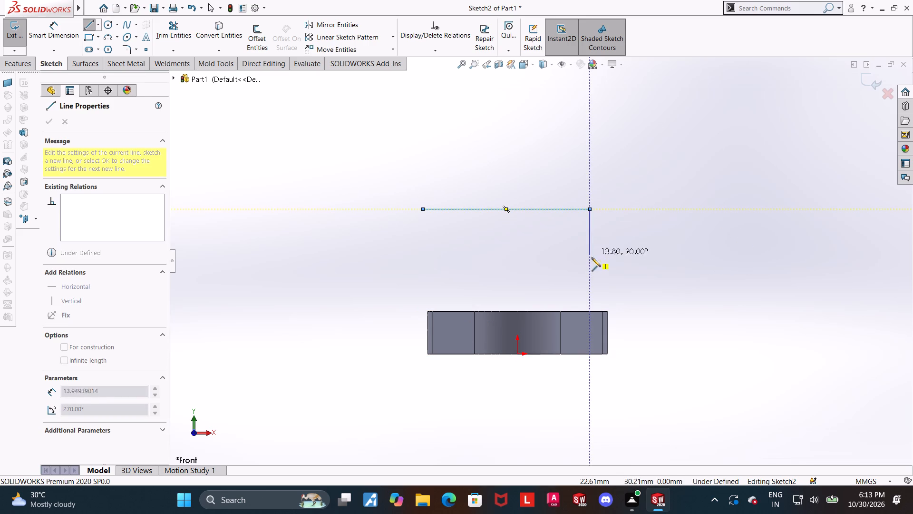
click(590, 303)
click(423, 300)
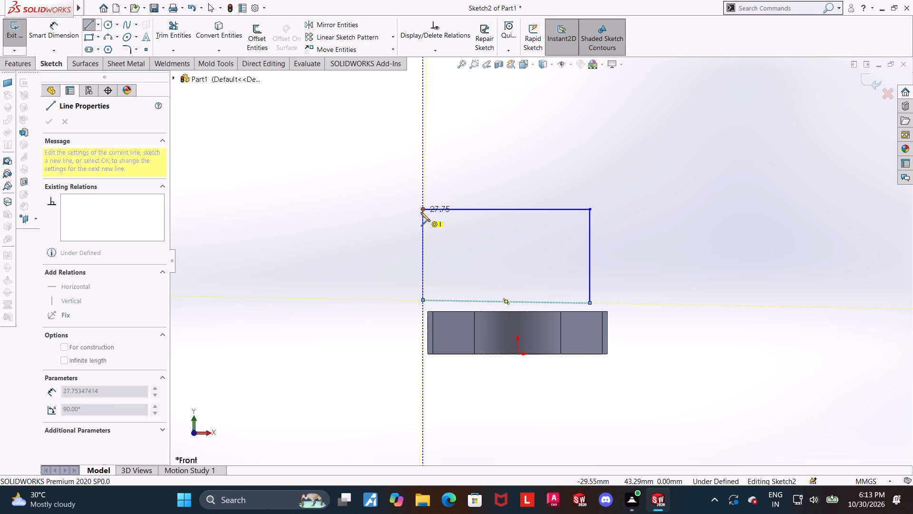
click(421, 208)
key(Escape)
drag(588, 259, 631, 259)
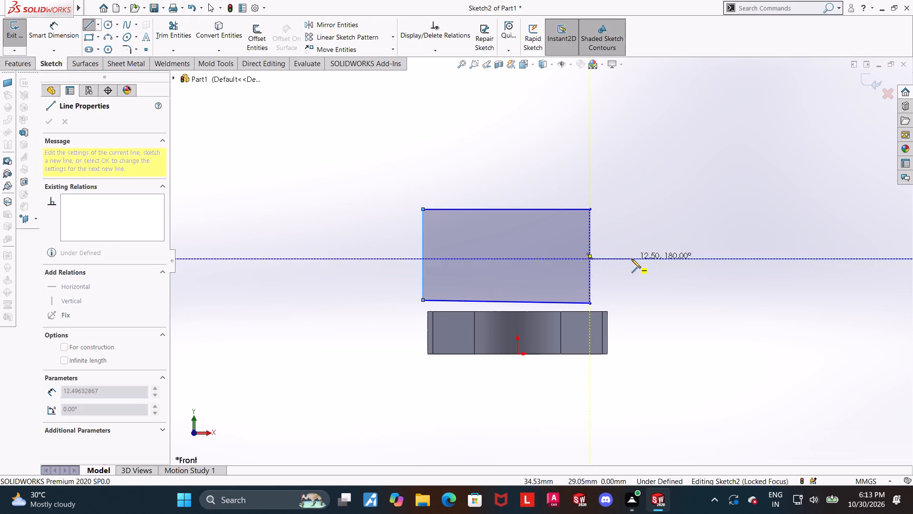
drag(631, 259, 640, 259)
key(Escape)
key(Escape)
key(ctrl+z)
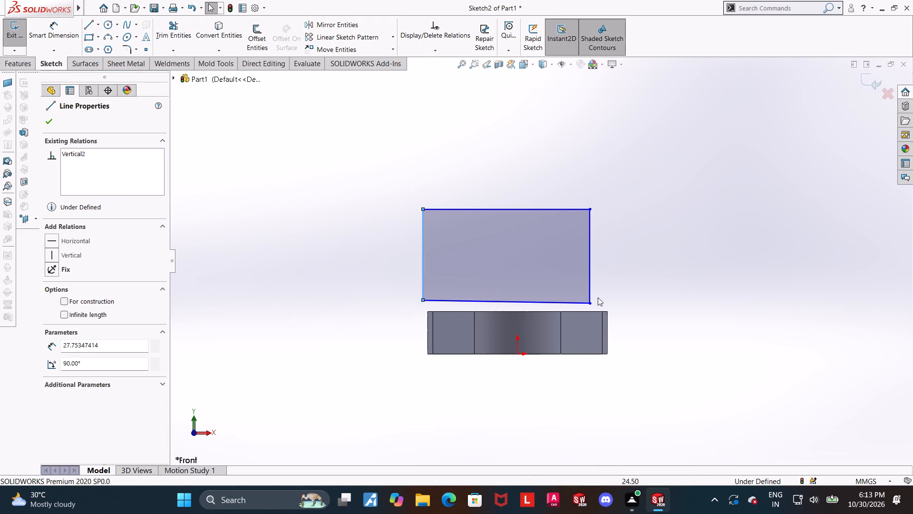
Shift both lower corners of the outline sideways along +X and make its bottom edge horizontal to form a rectangle.
drag(590, 305, 639, 303)
drag(421, 302, 471, 306)
click(651, 329)
click(604, 305)
click(630, 259)
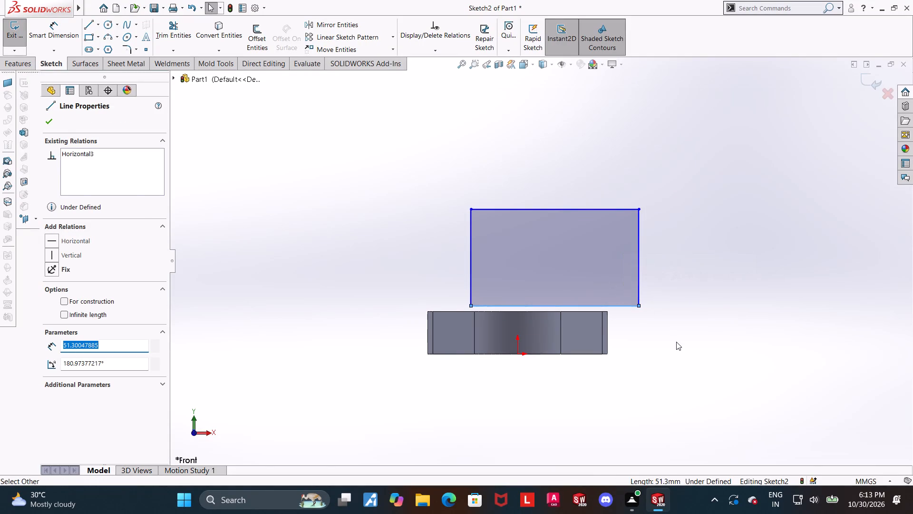
click(676, 342)
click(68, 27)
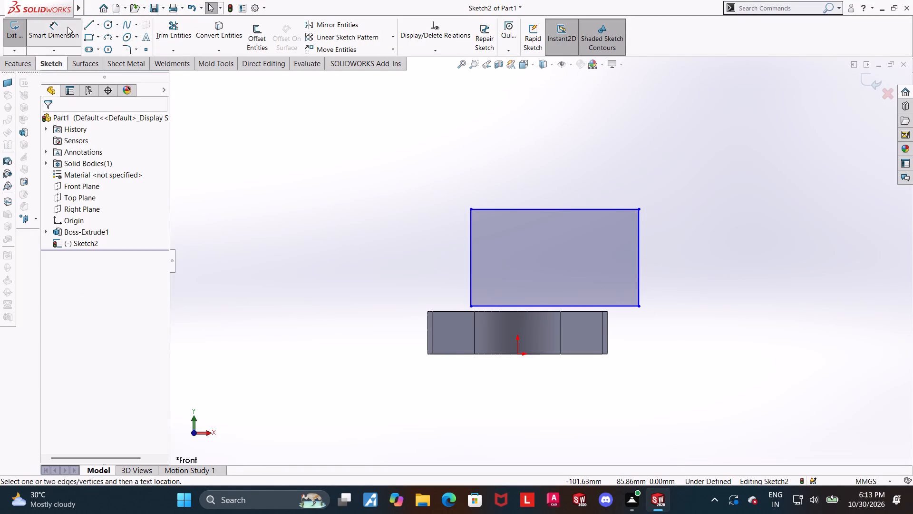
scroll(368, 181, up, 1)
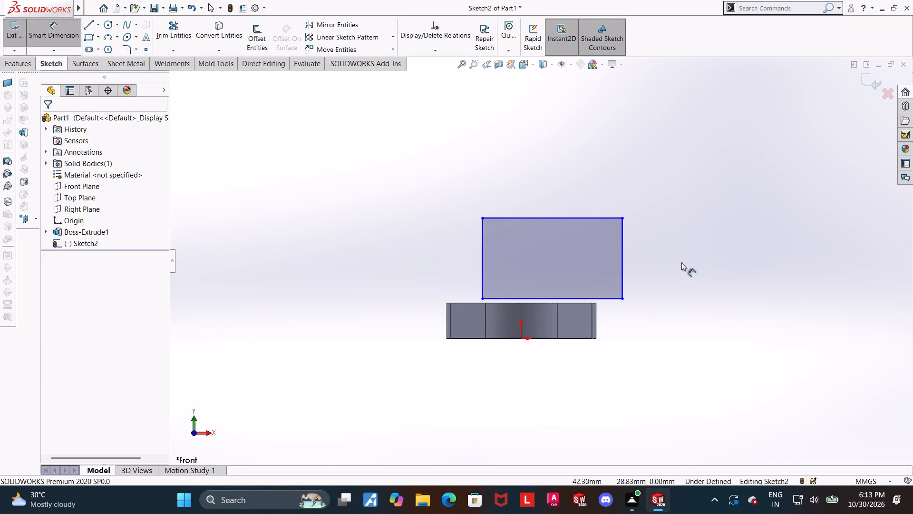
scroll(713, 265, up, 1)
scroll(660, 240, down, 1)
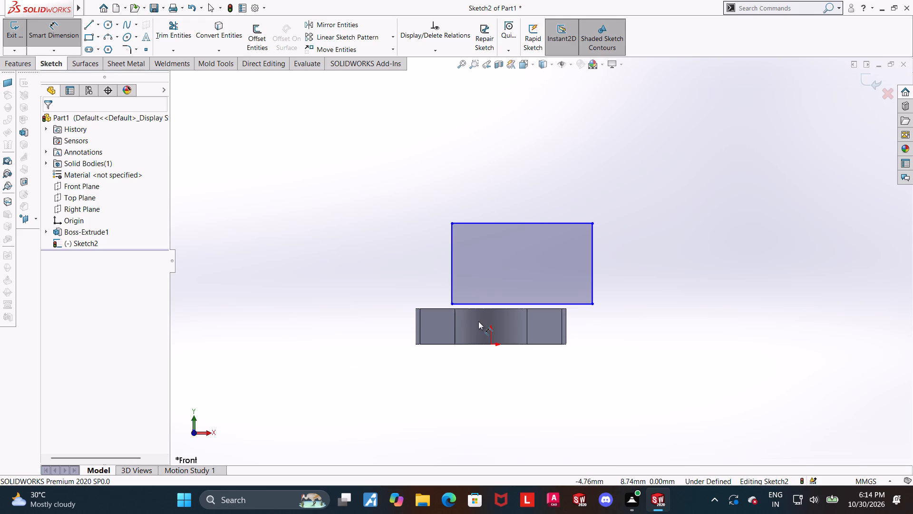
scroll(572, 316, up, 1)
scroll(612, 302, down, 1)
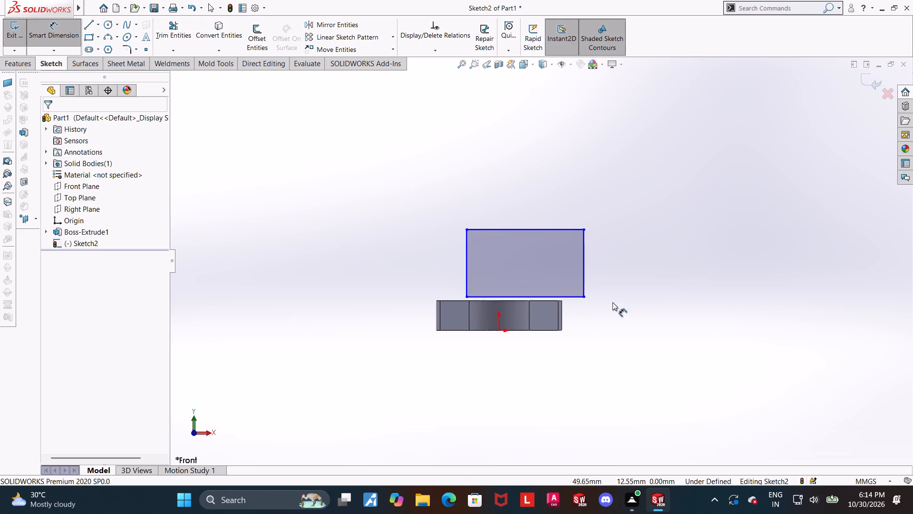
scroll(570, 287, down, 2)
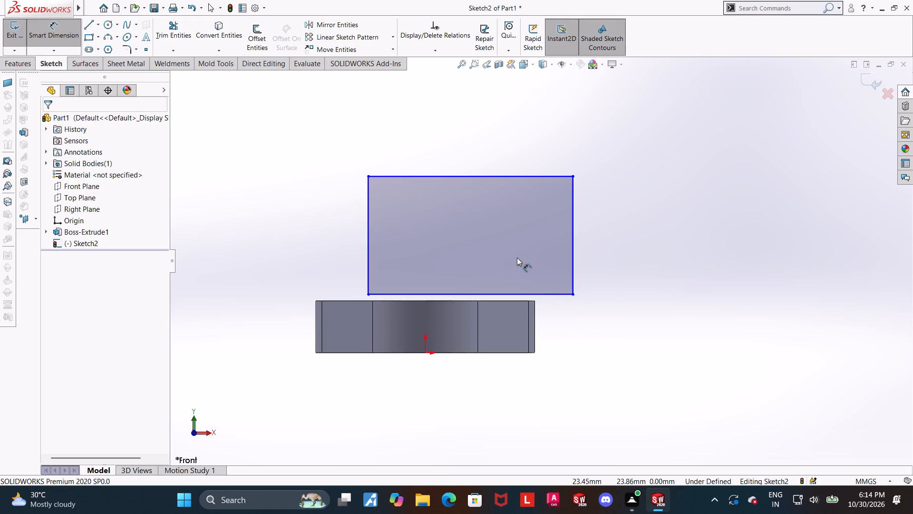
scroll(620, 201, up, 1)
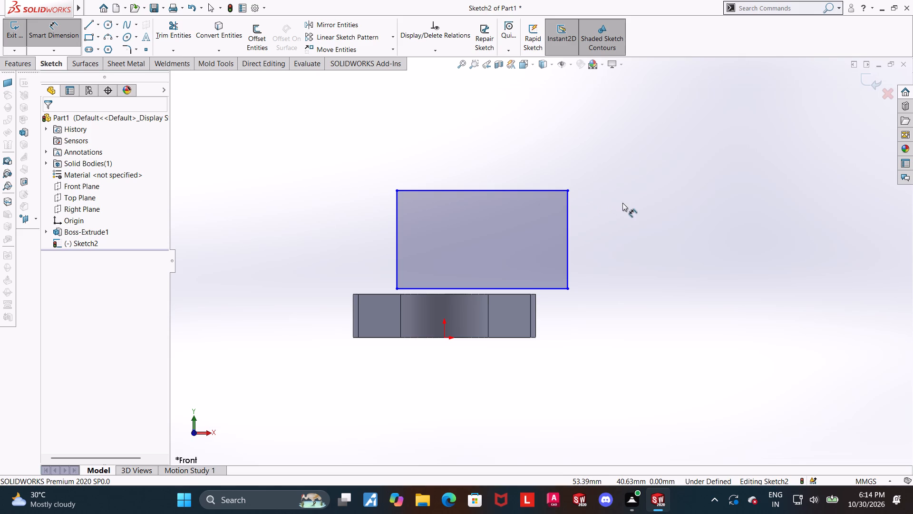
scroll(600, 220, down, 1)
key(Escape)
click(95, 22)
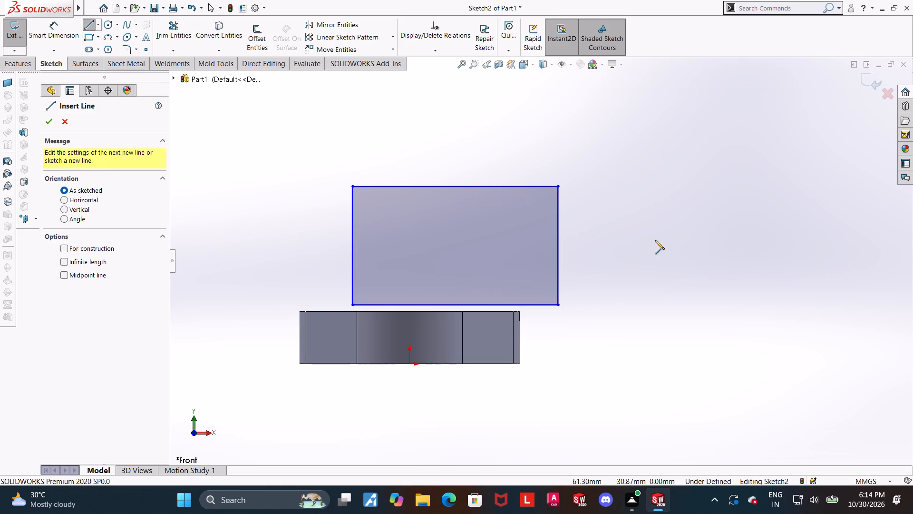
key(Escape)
Reduce the rectangle to about 15 mm high by raising its bottom edge, and narrow it by moving its right edge inward.
drag(520, 305, 521, 247)
key(Escape)
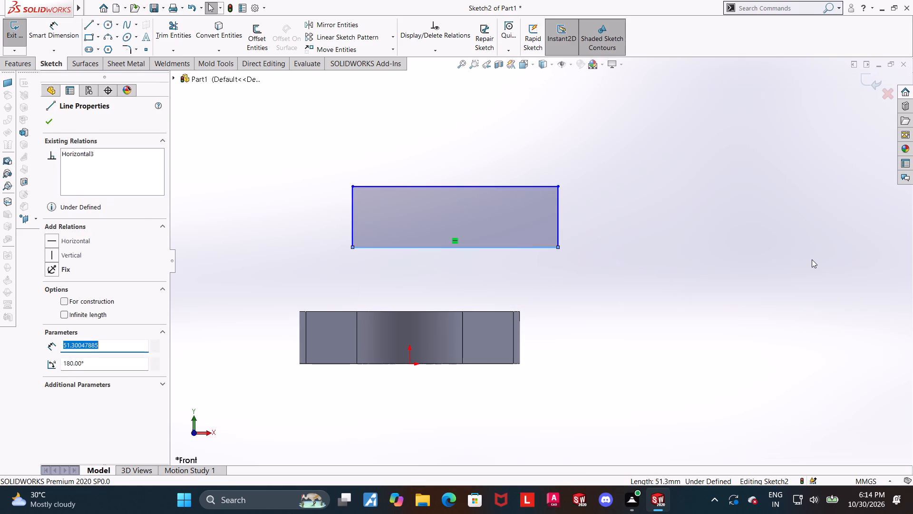
click(812, 259)
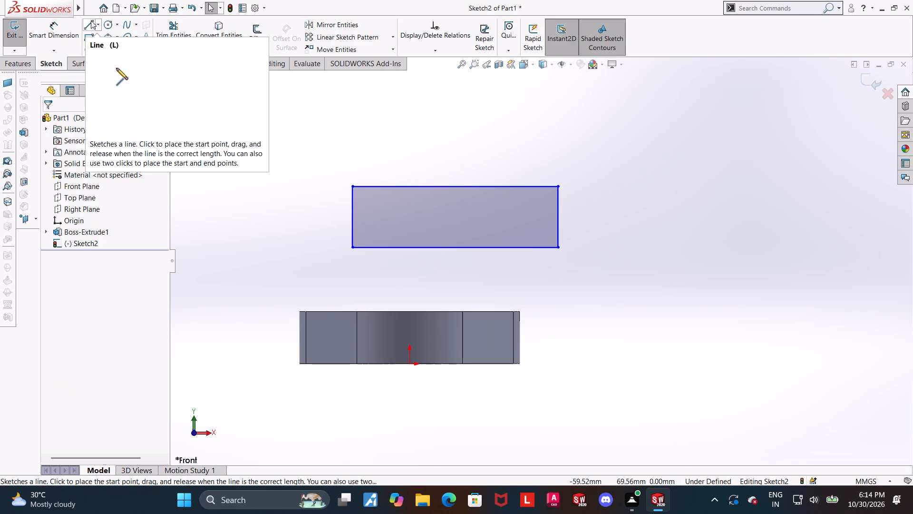
scroll(354, 181, up, 1)
scroll(355, 181, down, 2)
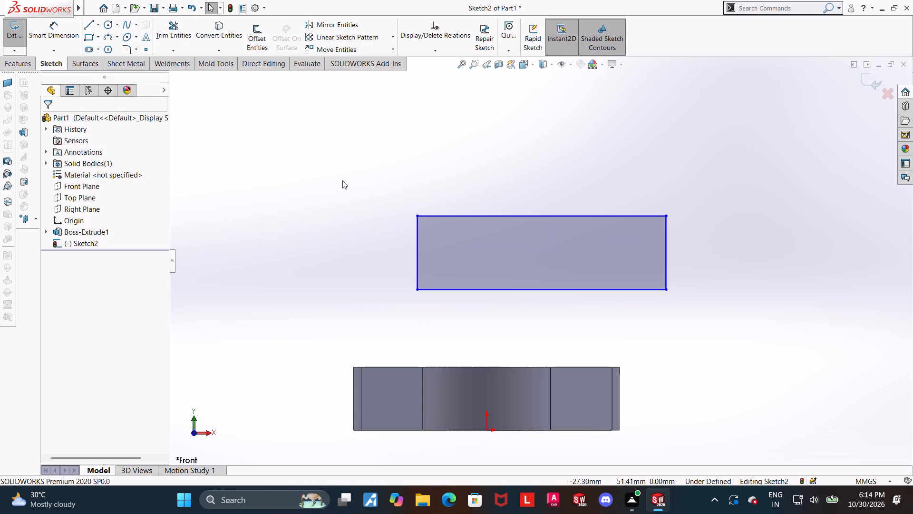
scroll(282, 197, up, 1)
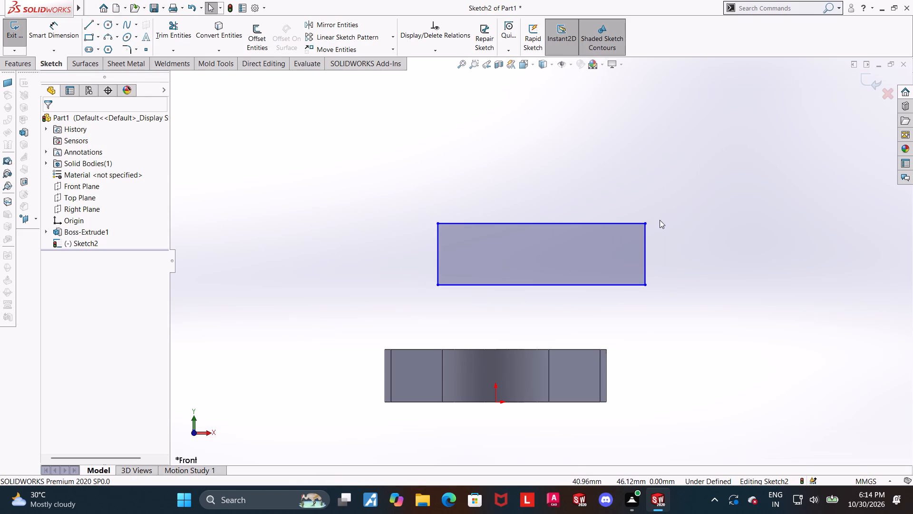
drag(646, 231, 613, 232)
key(Escape)
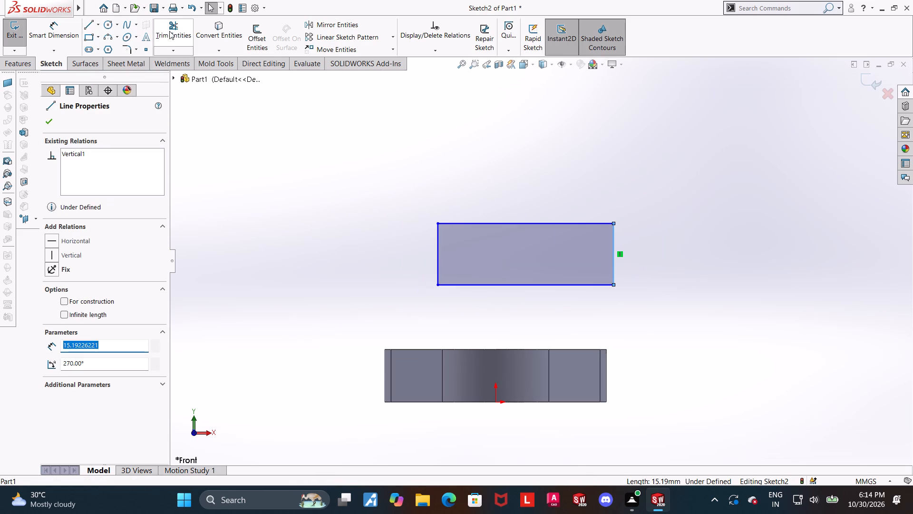
Trim away the rectangle's right edge.
click(169, 31)
drag(658, 249, 605, 254)
key(Escape)
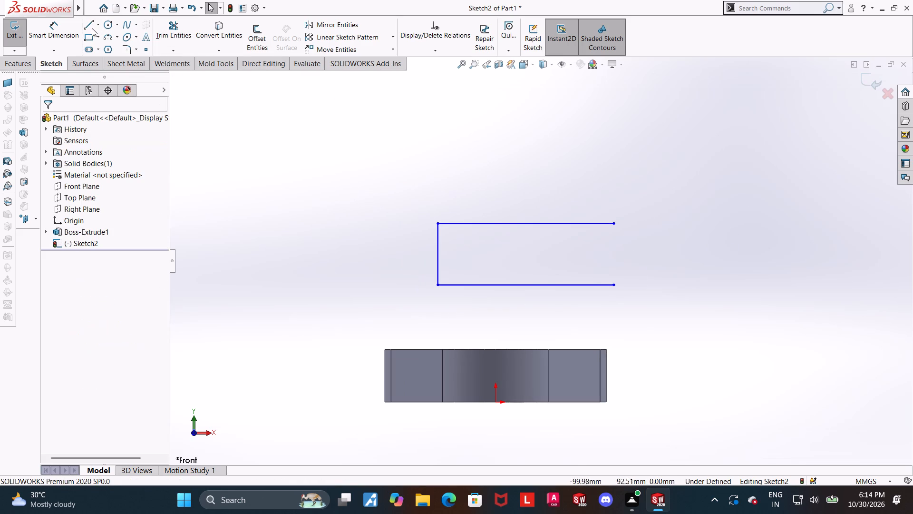
Draw connected lines from the upper edge's open end: a short drop, about 14 mm outward, and down to near the bottom edge's level.
double_click(92, 28)
click(615, 222)
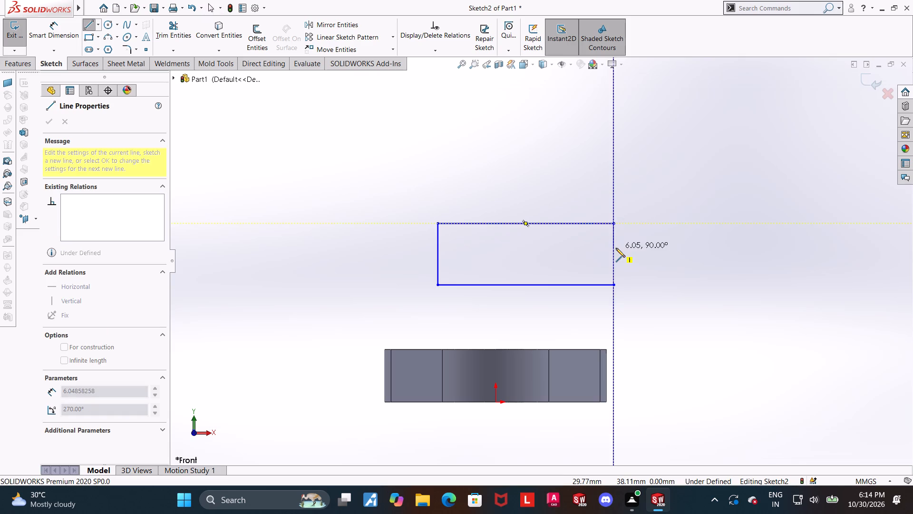
click(615, 239)
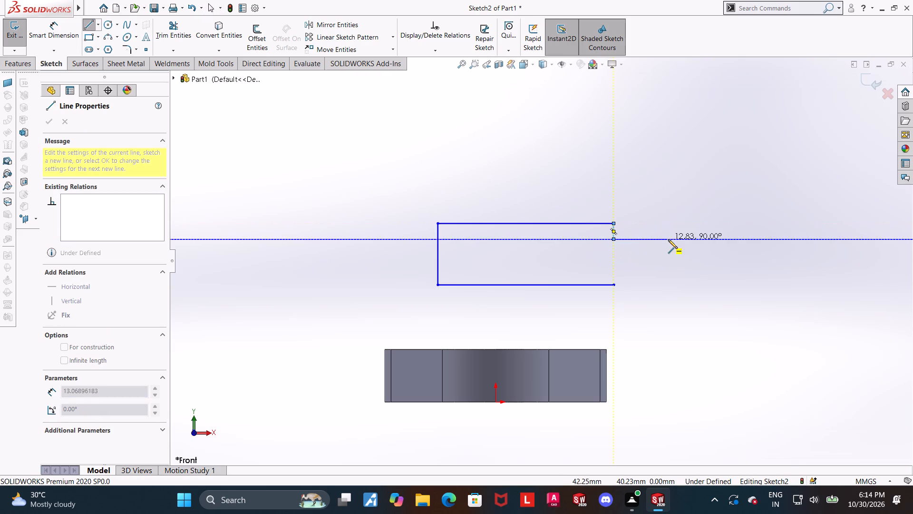
click(669, 239)
click(669, 282)
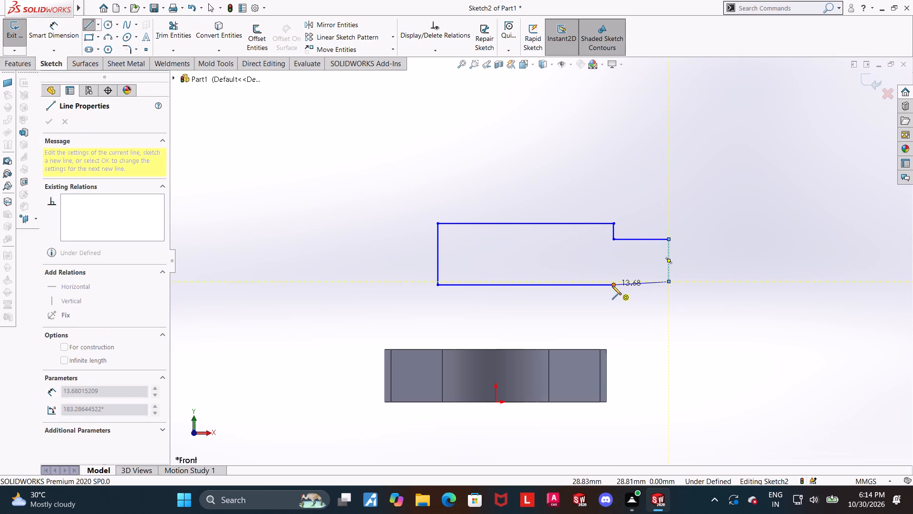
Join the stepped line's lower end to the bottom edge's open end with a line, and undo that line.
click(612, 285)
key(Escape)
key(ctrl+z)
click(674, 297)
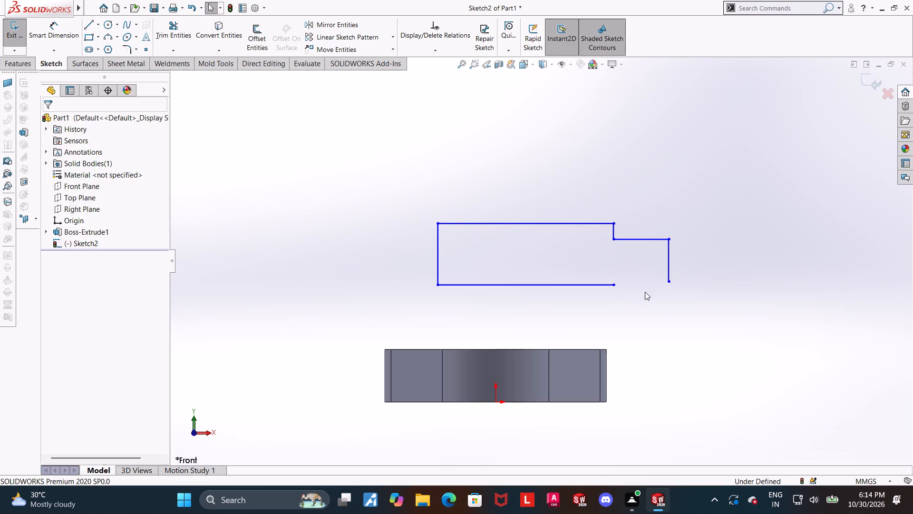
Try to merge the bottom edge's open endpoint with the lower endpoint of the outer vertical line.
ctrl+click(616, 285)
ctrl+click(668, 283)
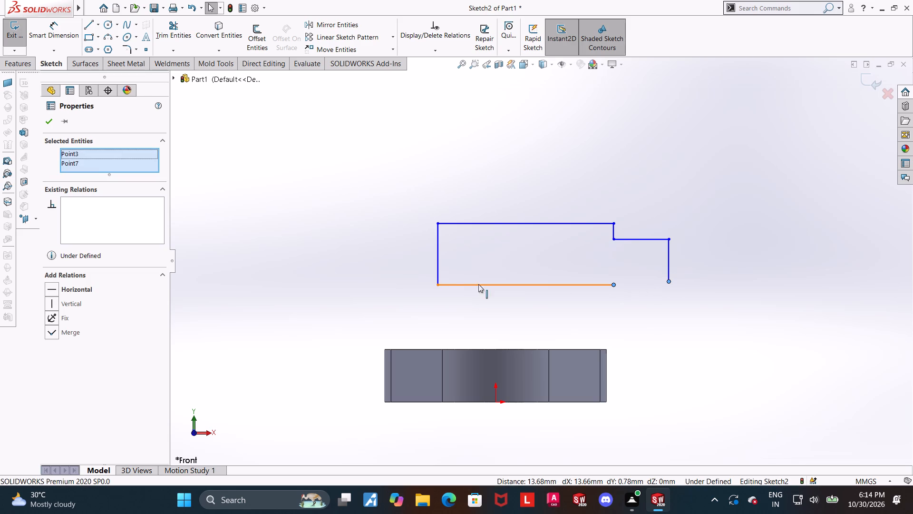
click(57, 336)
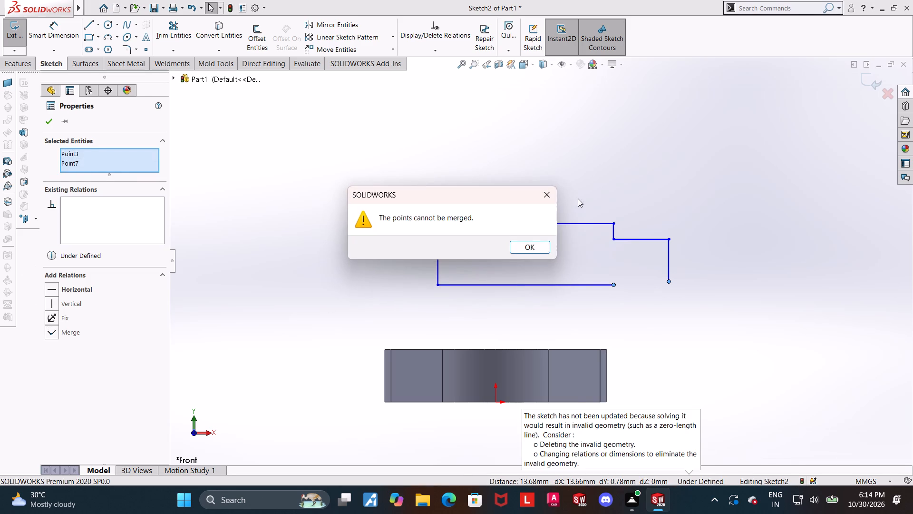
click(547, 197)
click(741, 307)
Move the outer vertical line's lower endpoint down to the level of the bottom edge.
drag(666, 280, 666, 287)
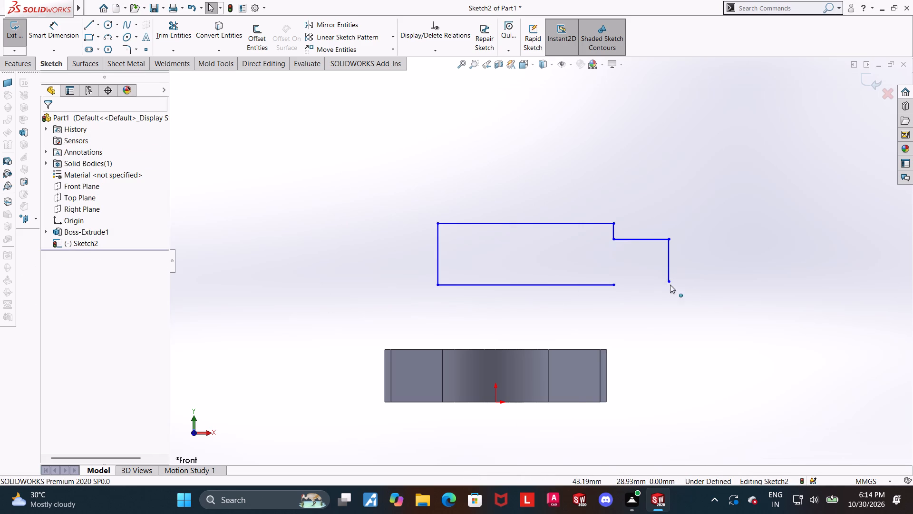
drag(669, 280, 668, 285)
click(699, 312)
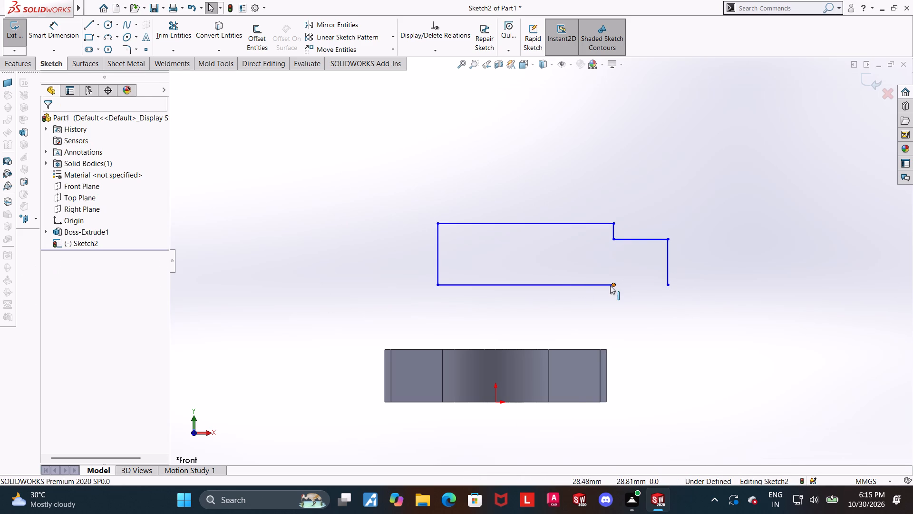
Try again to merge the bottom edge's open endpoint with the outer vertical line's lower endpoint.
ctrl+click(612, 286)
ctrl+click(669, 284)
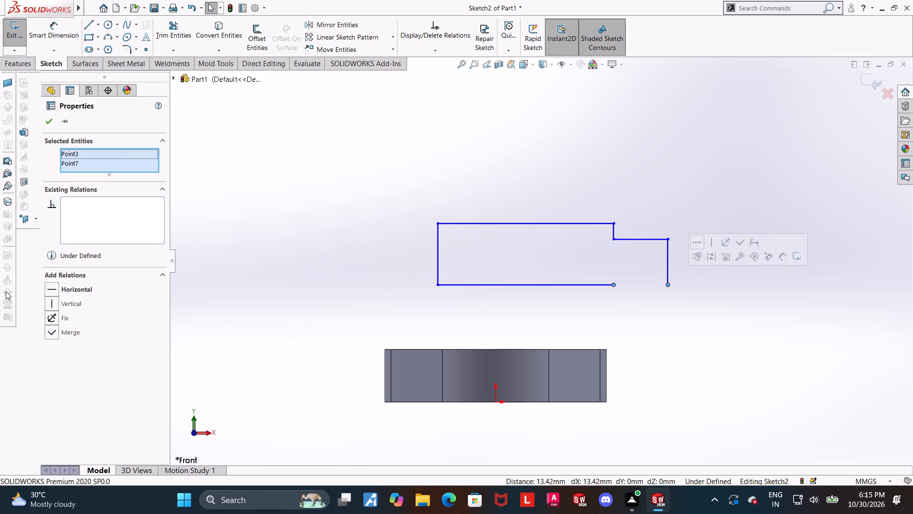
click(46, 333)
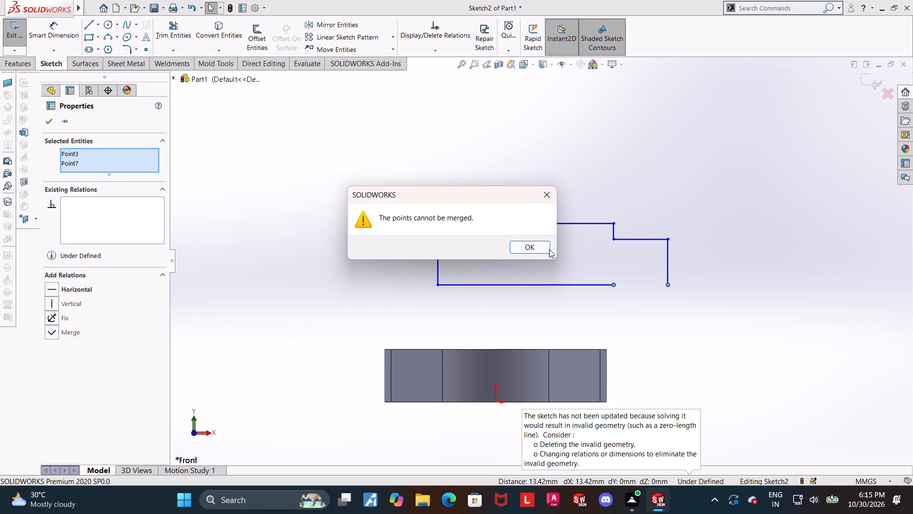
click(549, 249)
Bring the bottom edge's open endpoint and the outer vertical line's lower endpoint closer together, and merge them to close the profile.
drag(613, 284, 636, 286)
drag(647, 303, 651, 303)
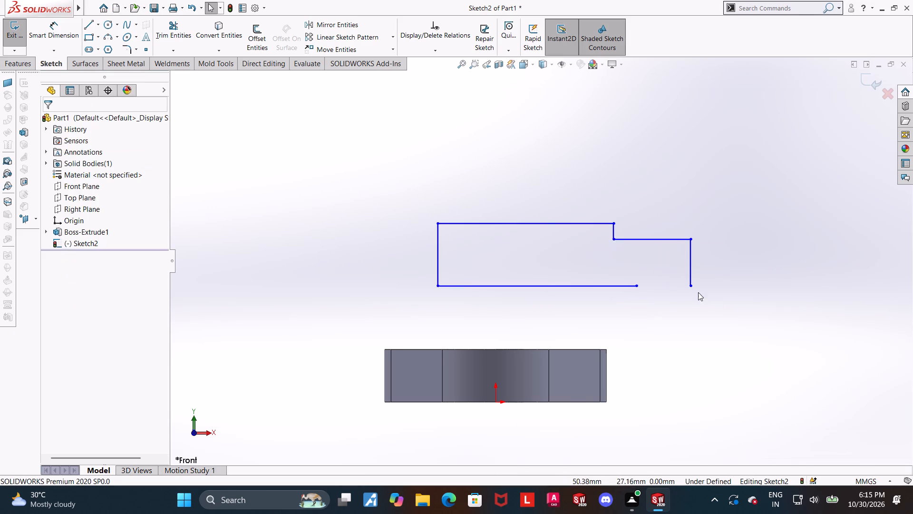
drag(690, 286, 653, 278)
click(686, 311)
ctrl+click(635, 287)
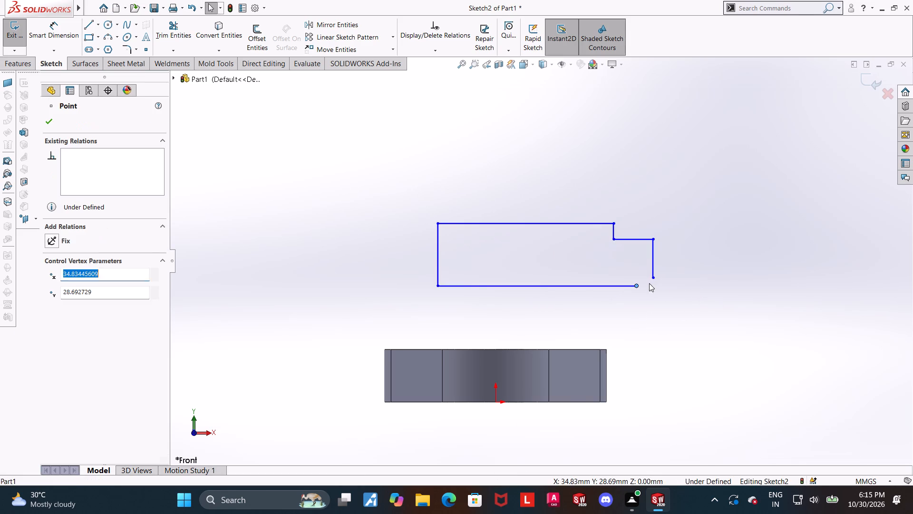
ctrl+click(652, 277)
click(51, 329)
click(734, 363)
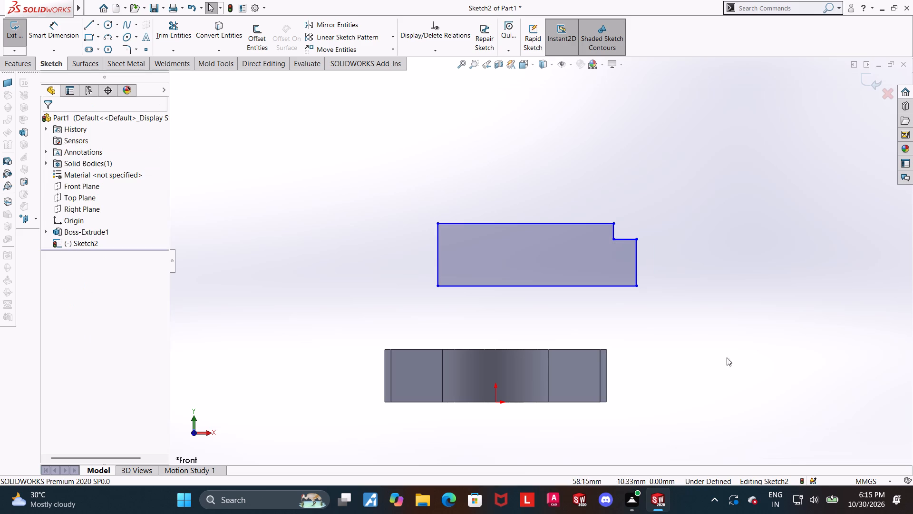
Dimension the horizontal line of the profile's step as 17 mm.
scroll(705, 321, up, 1)
scroll(667, 288, down, 1)
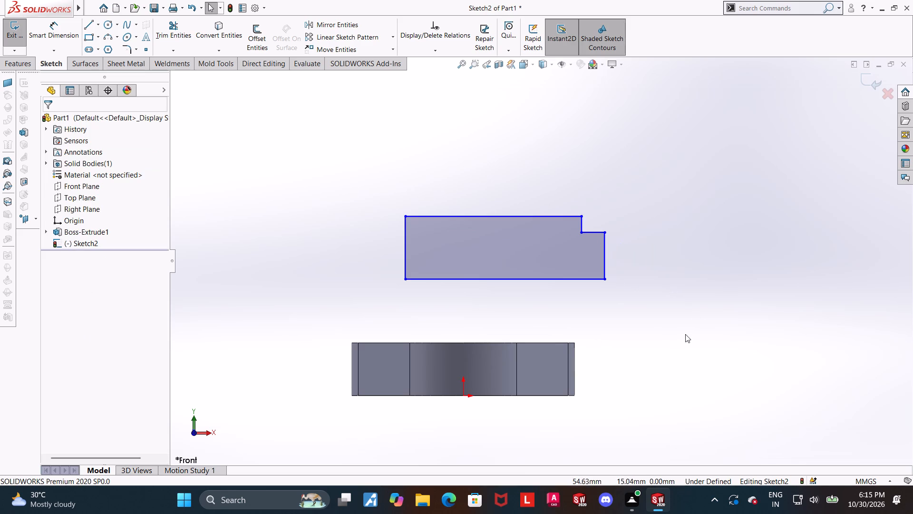
scroll(686, 327, down, 1)
click(49, 30)
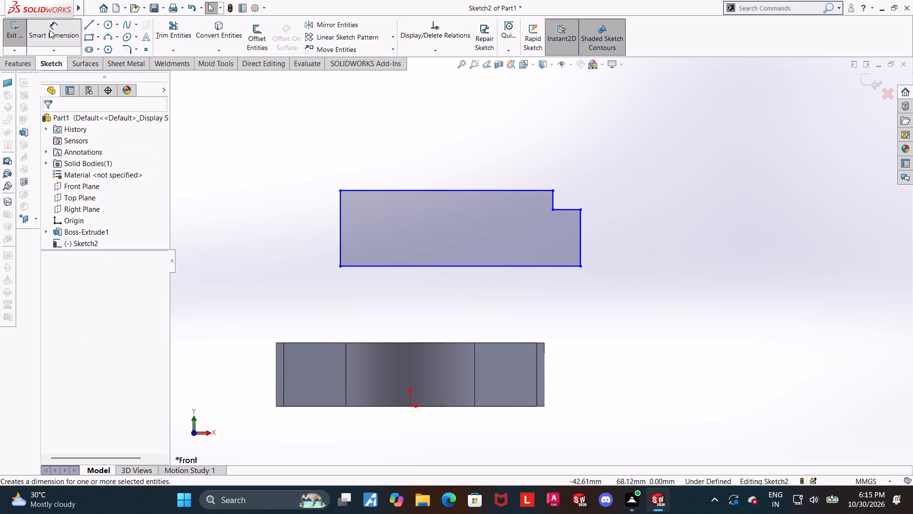
click(572, 207)
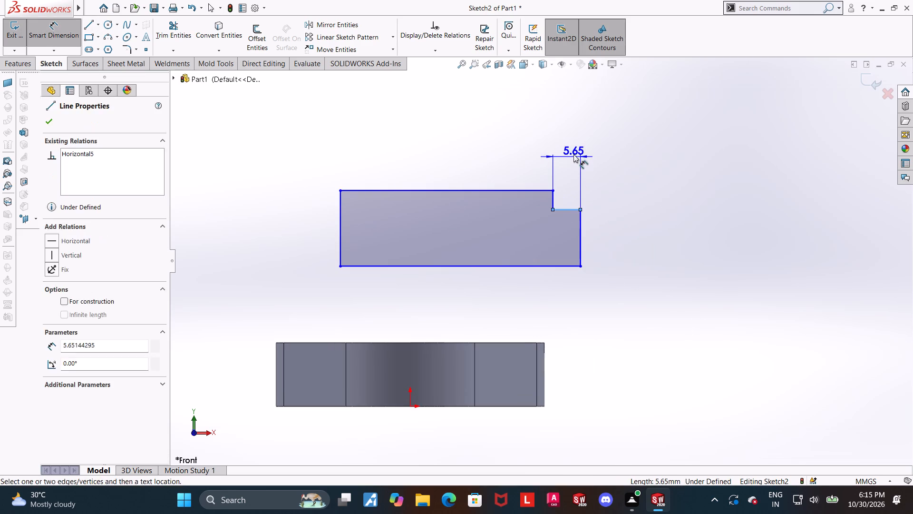
click(573, 154)
key(1)
key(7)
key(Return)
key(Escape)
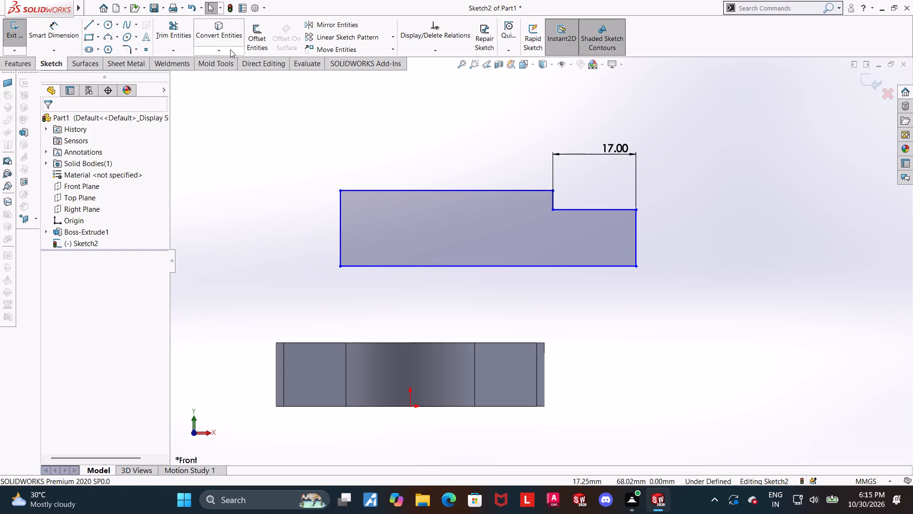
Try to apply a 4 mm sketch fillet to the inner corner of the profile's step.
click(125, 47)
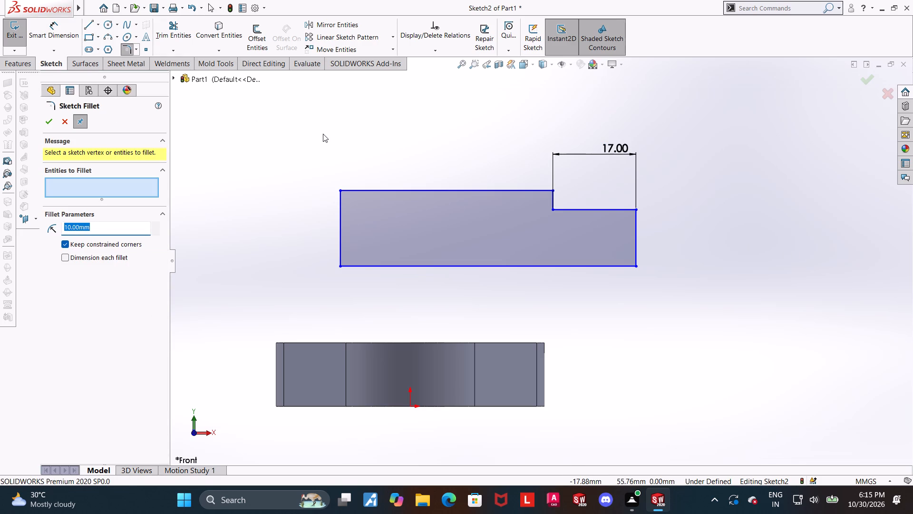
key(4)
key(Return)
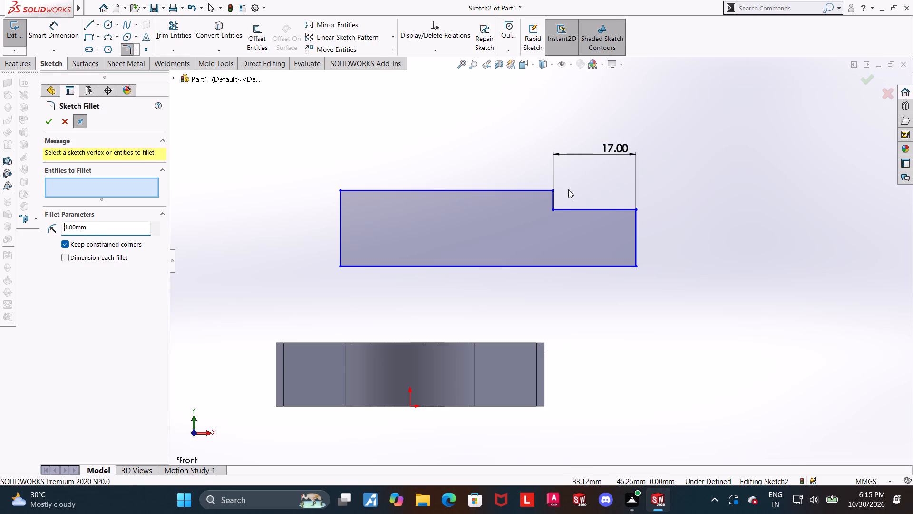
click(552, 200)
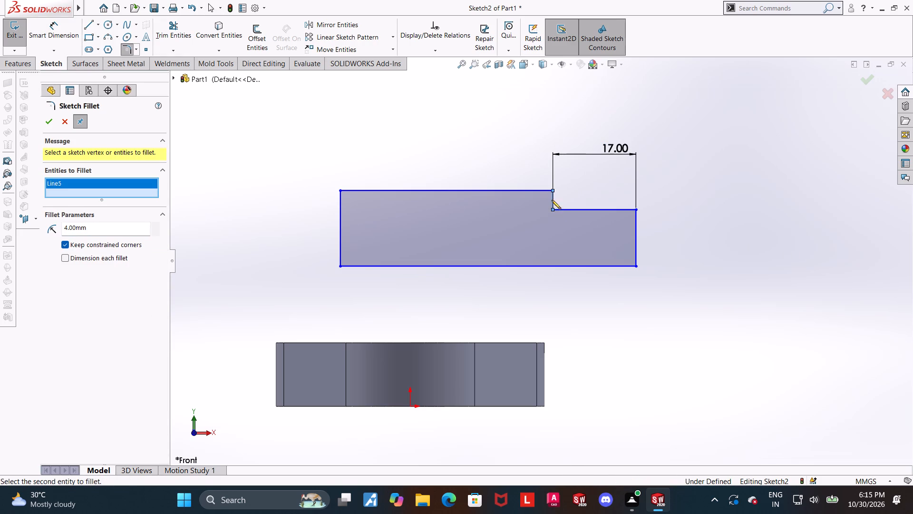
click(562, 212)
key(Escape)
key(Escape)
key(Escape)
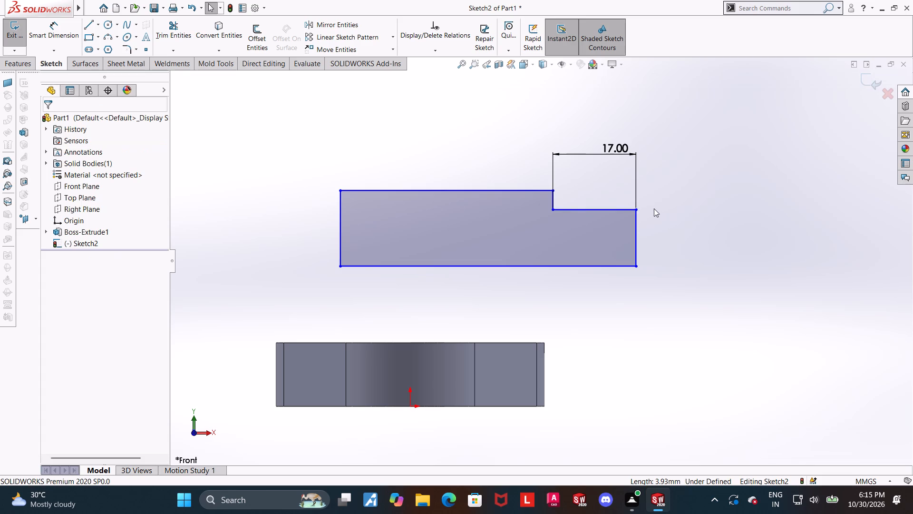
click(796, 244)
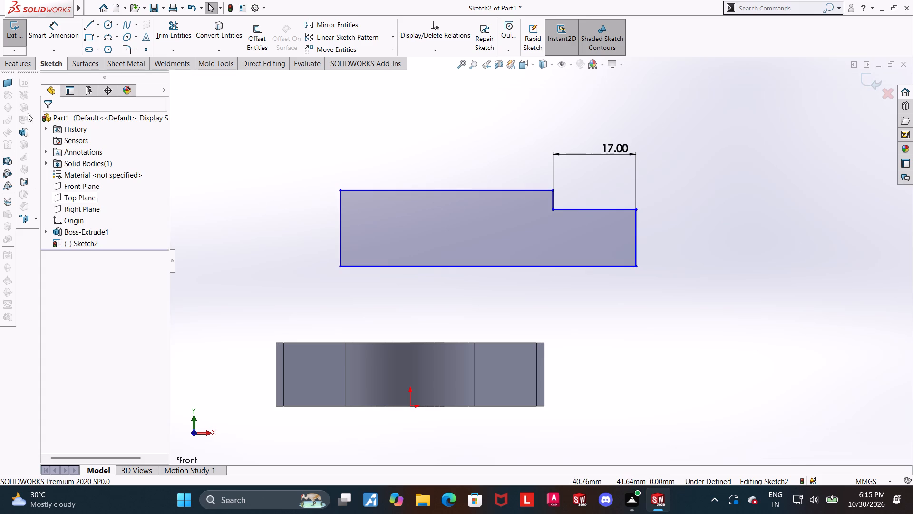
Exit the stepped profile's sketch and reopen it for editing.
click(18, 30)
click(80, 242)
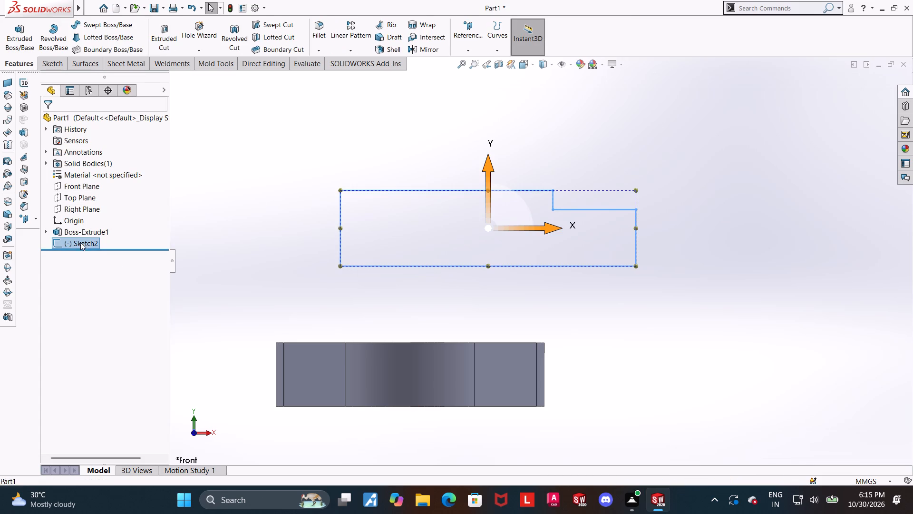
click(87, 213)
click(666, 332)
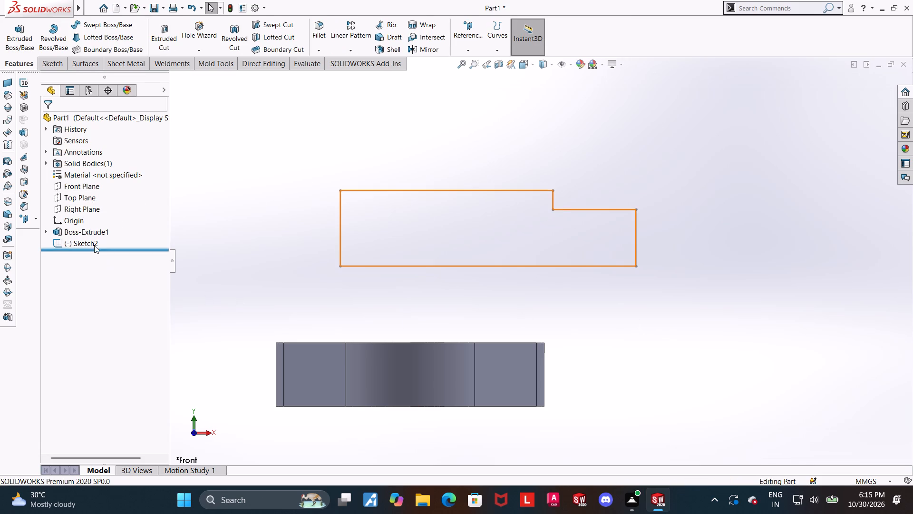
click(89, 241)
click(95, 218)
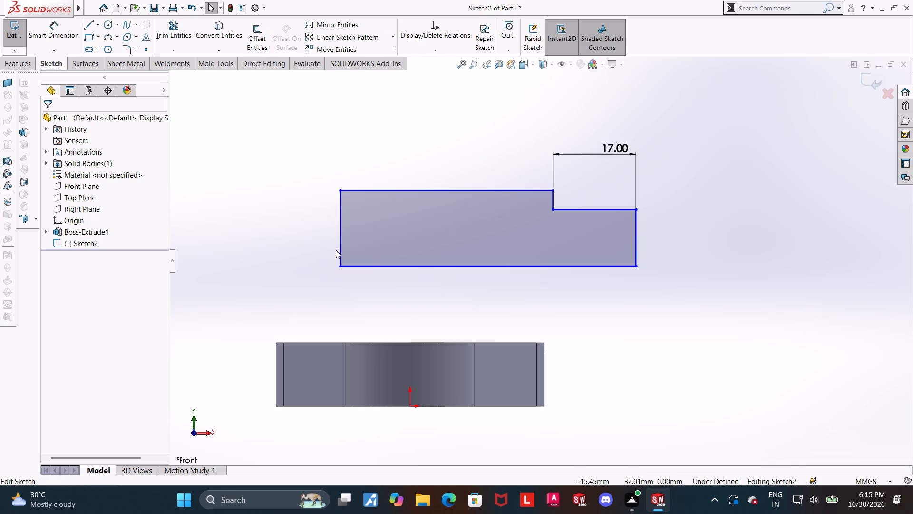
Dimension the vertical distance from the origin to the profile's bottom edge as 34 mm.
scroll(336, 250, up, 1)
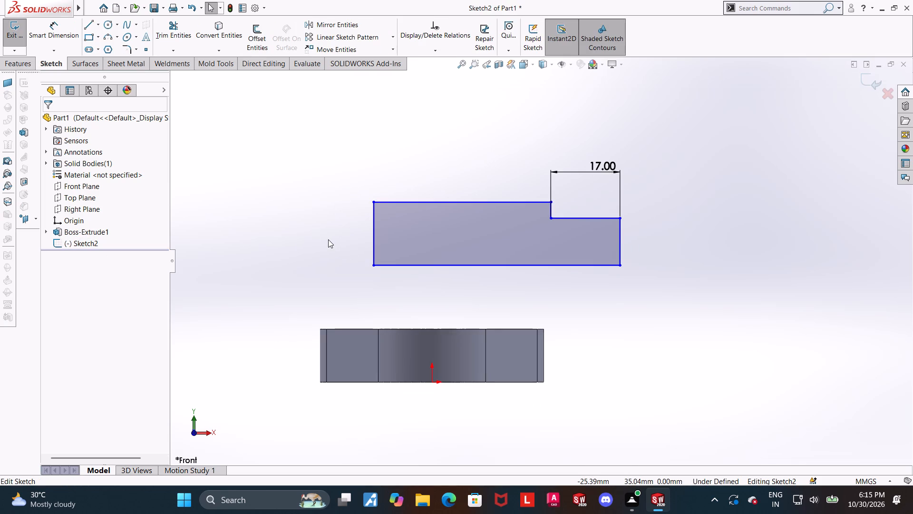
scroll(328, 239, up, 1)
scroll(401, 227, down, 1)
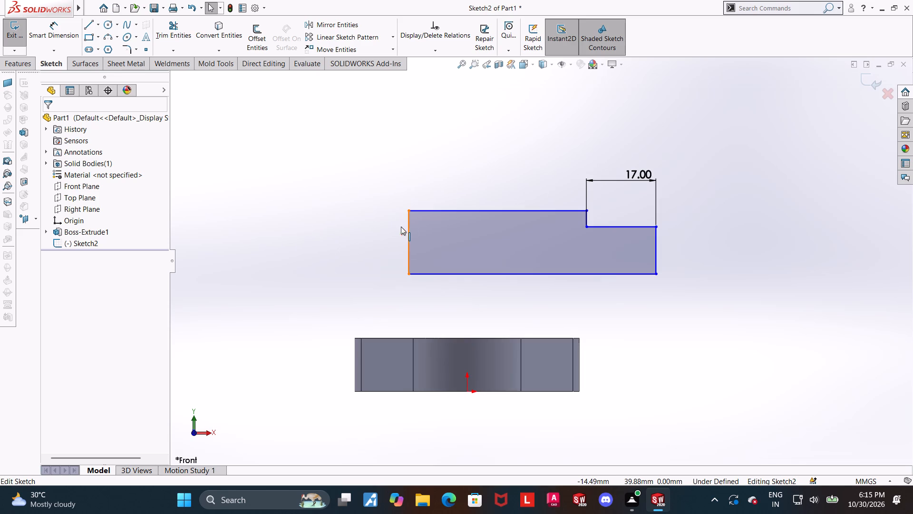
click(56, 26)
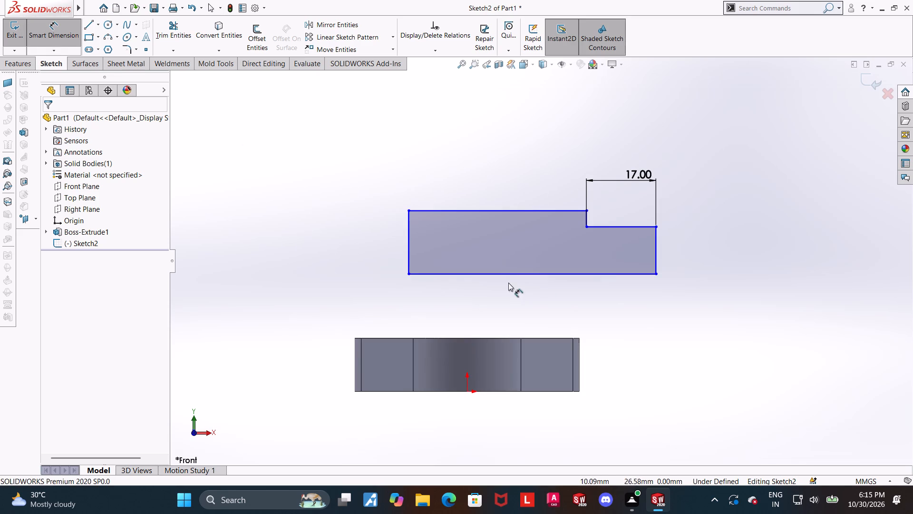
click(505, 271)
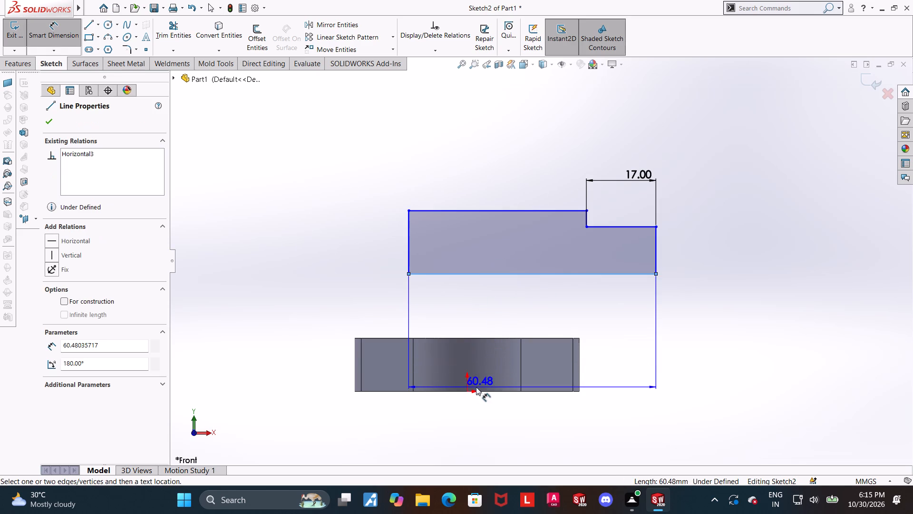
click(466, 392)
click(674, 361)
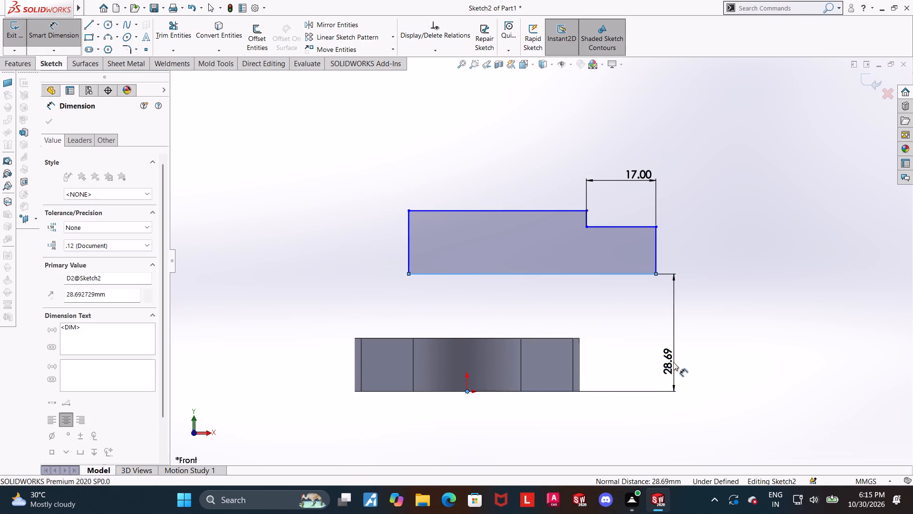
text(34)
key(Return)
key(Escape)
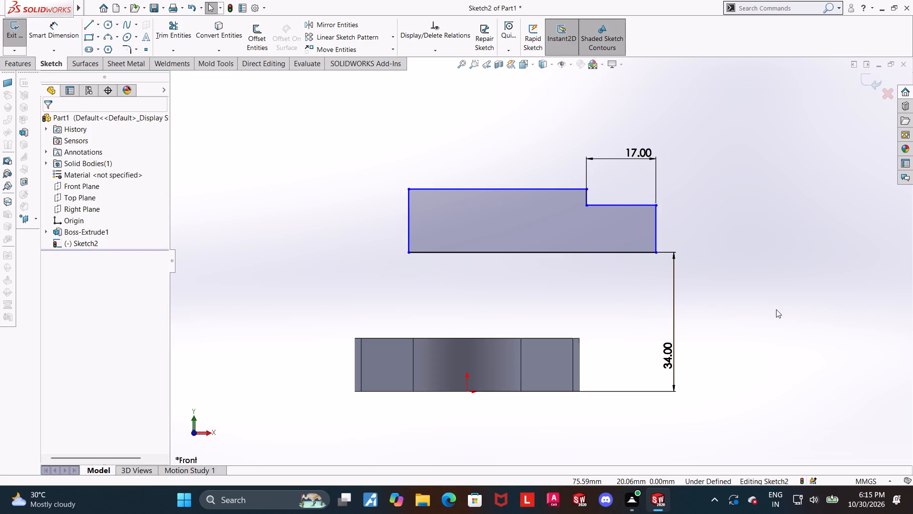
click(765, 255)
Dimension the profile's full height between its top and bottom edges as 25 mm.
scroll(749, 219, down, 1)
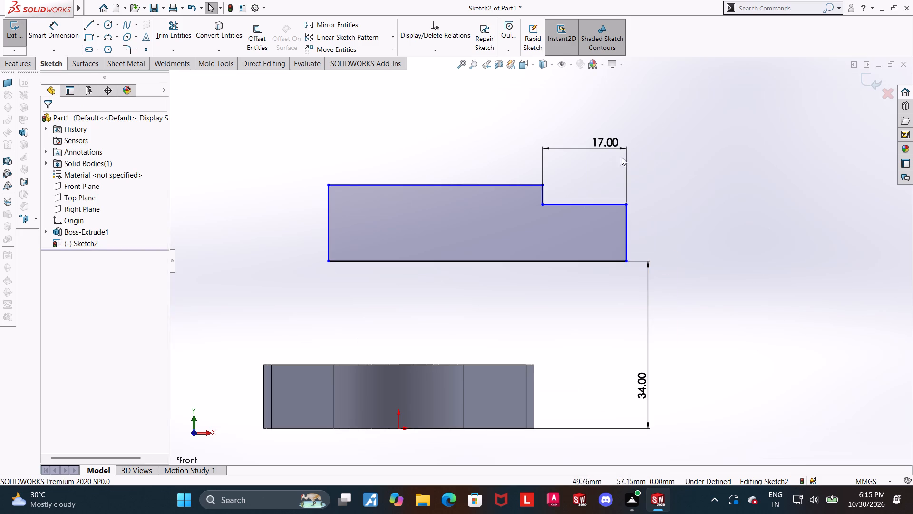
click(67, 35)
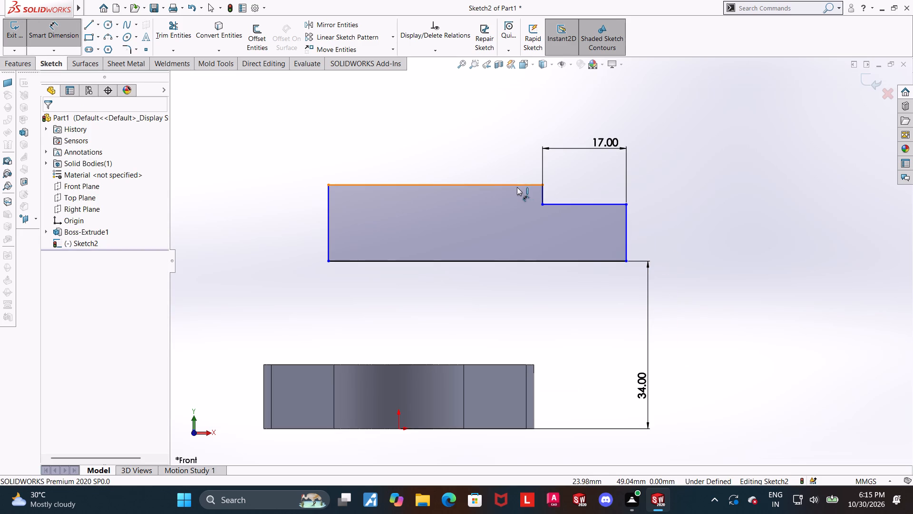
click(517, 187)
click(515, 260)
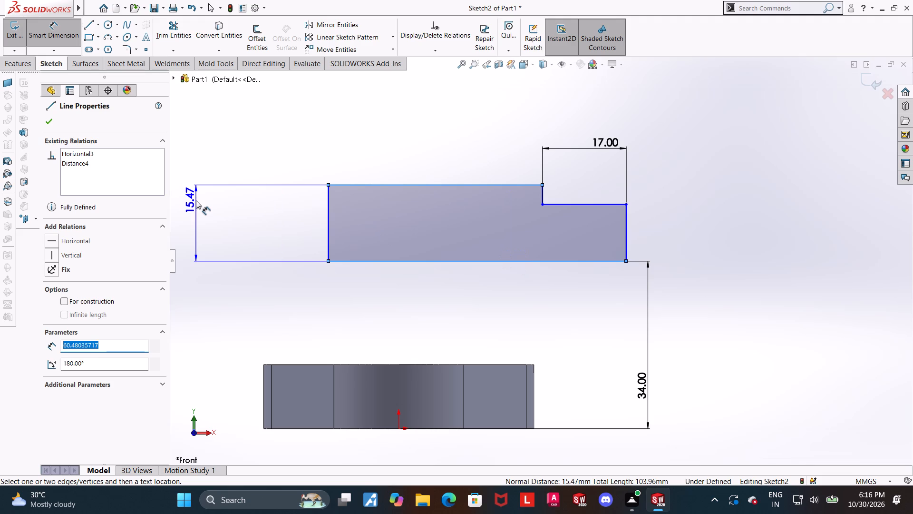
click(196, 200)
text(25)
key(Return)
key(Escape)
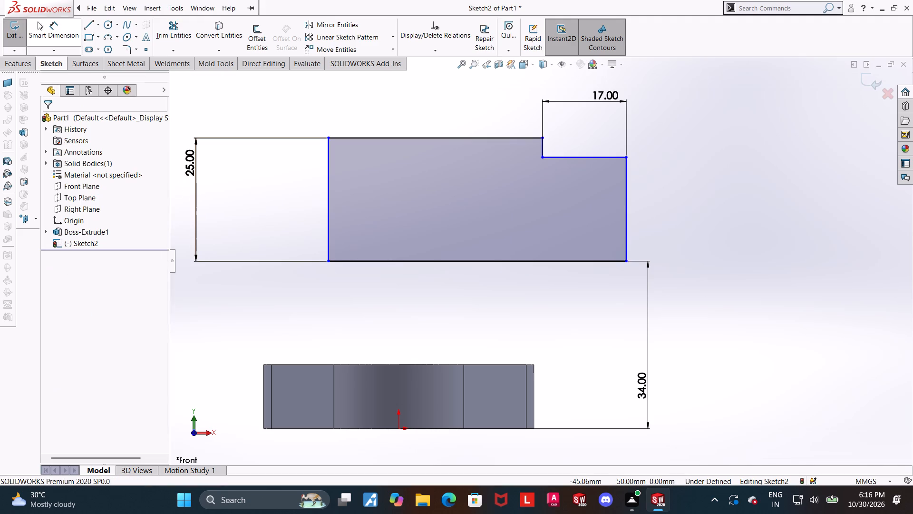
Dimension the outer vertical line on the stepped side of the profile as 21 mm.
click(43, 28)
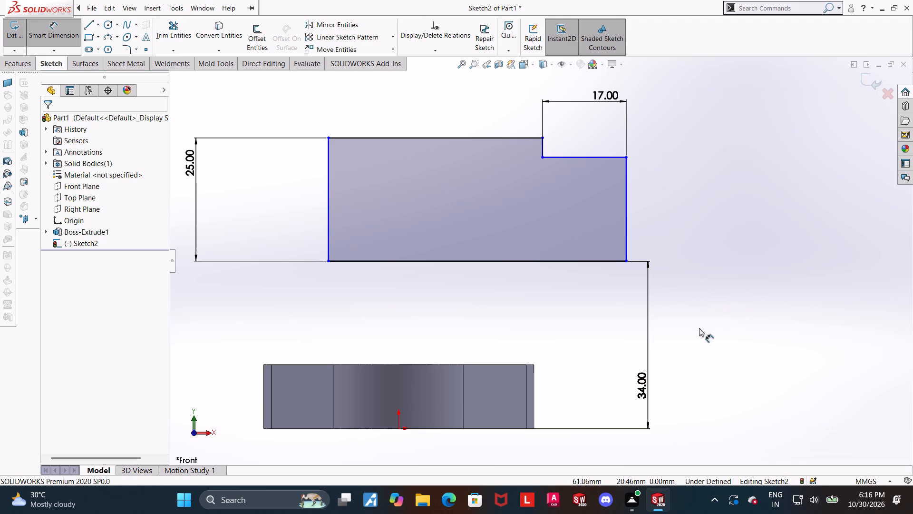
click(625, 220)
click(700, 225)
text(42/2)
key(Return)
key(Escape)
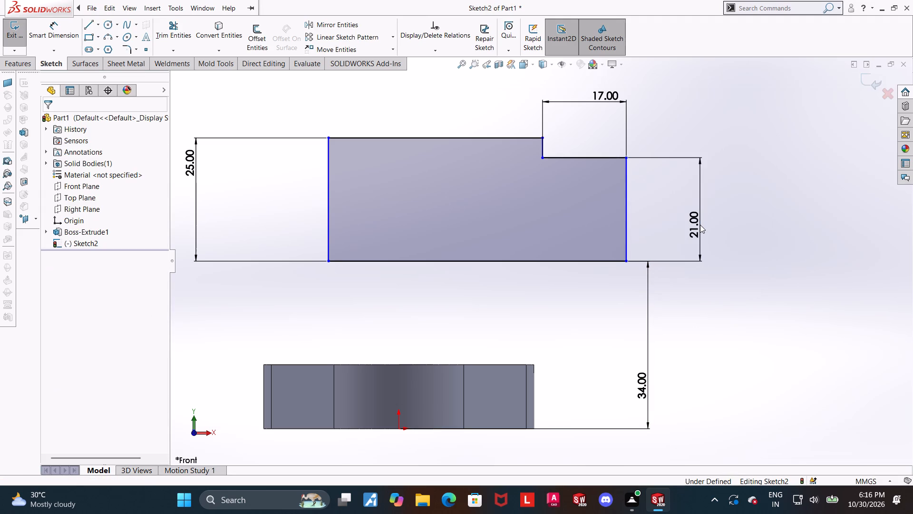
Draw a vertical centerline about 66 mm long, outside the profile beside its unstepped vertical edge.
scroll(768, 320, up, 1)
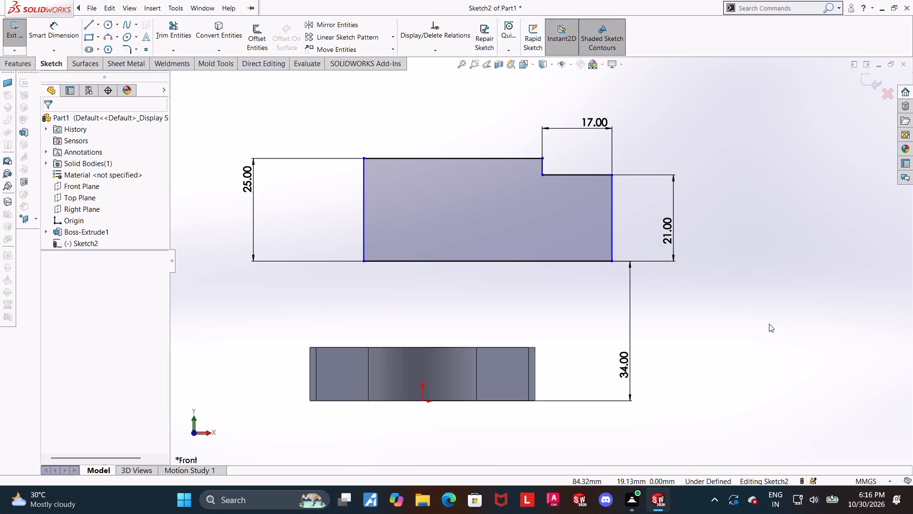
scroll(767, 323, up, 1)
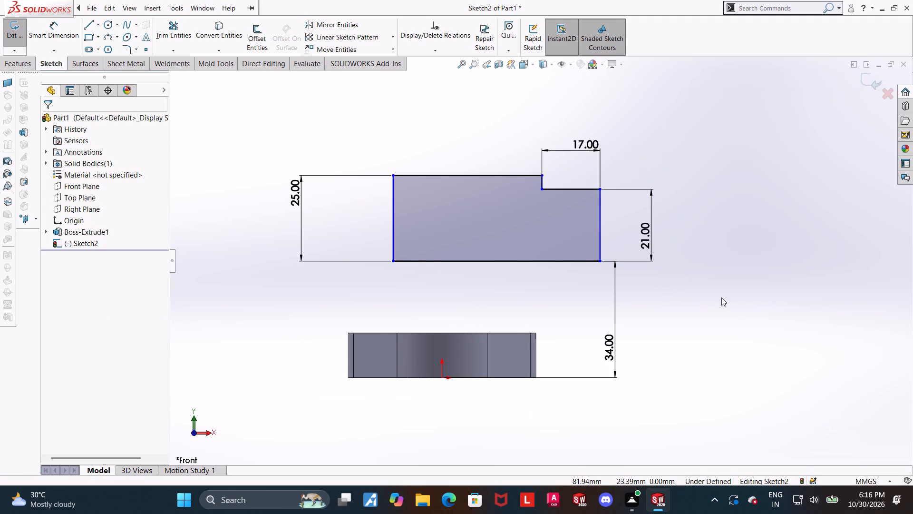
scroll(721, 297, up, 1)
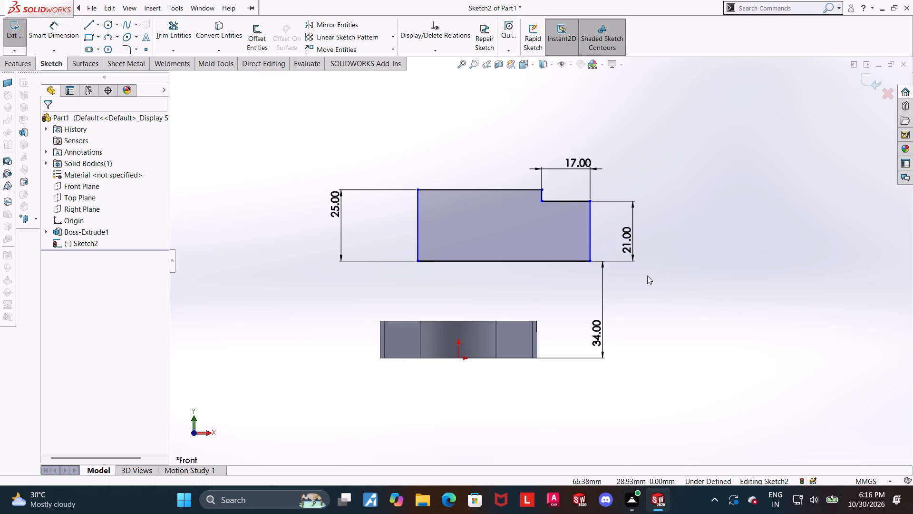
scroll(647, 276, up, 1)
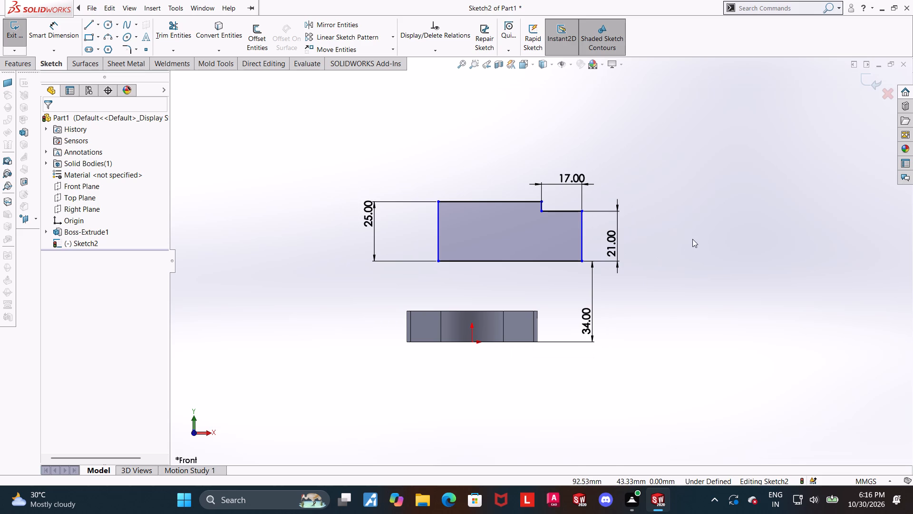
scroll(683, 240, up, 1)
scroll(702, 228, down, 1)
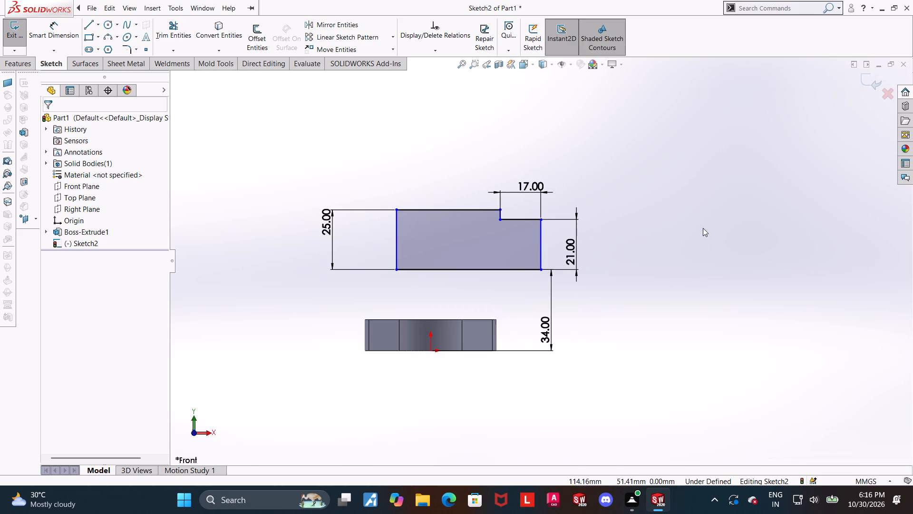
scroll(432, 218, down, 1)
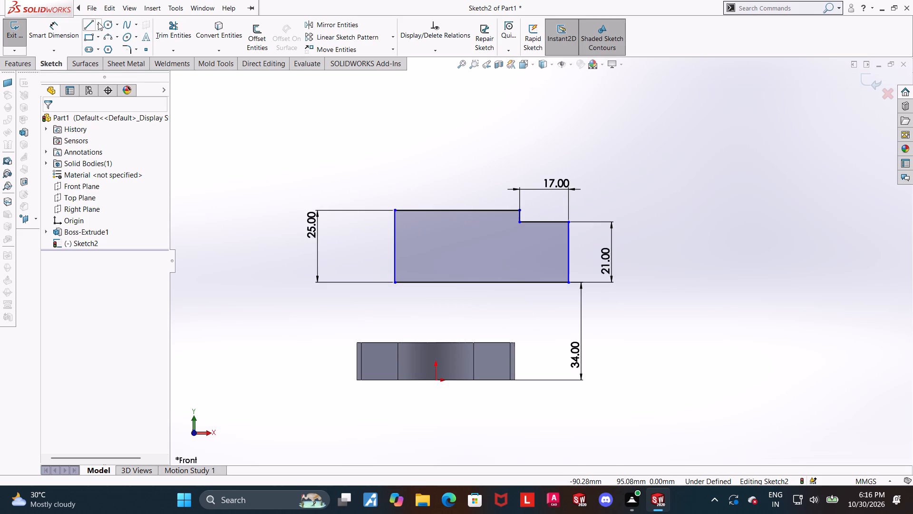
click(98, 22)
click(94, 52)
click(335, 175)
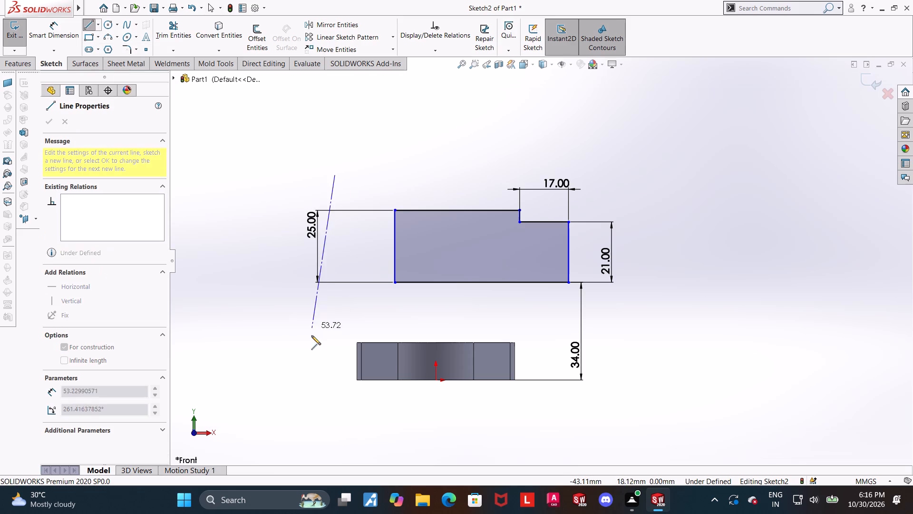
click(332, 365)
key(Escape)
key(Escape)
Dimension the horizontal distance from the vertical centerline to the origin as 27.5 mm.
click(61, 36)
scroll(489, 361, up, 2)
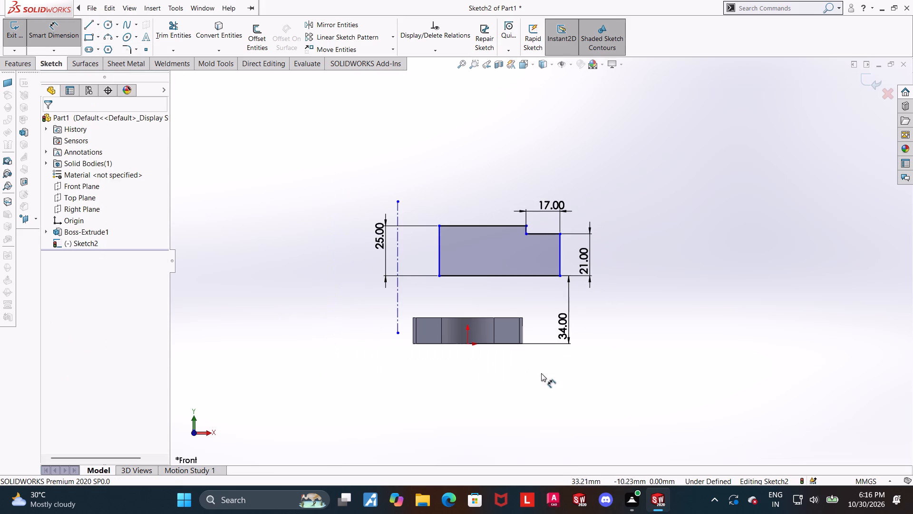
click(400, 318)
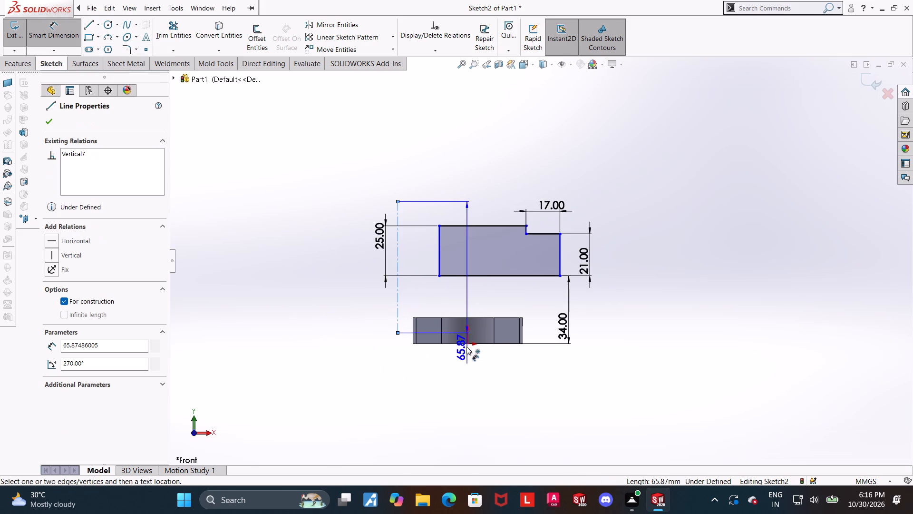
click(465, 343)
key(Escape)
key(Escape)
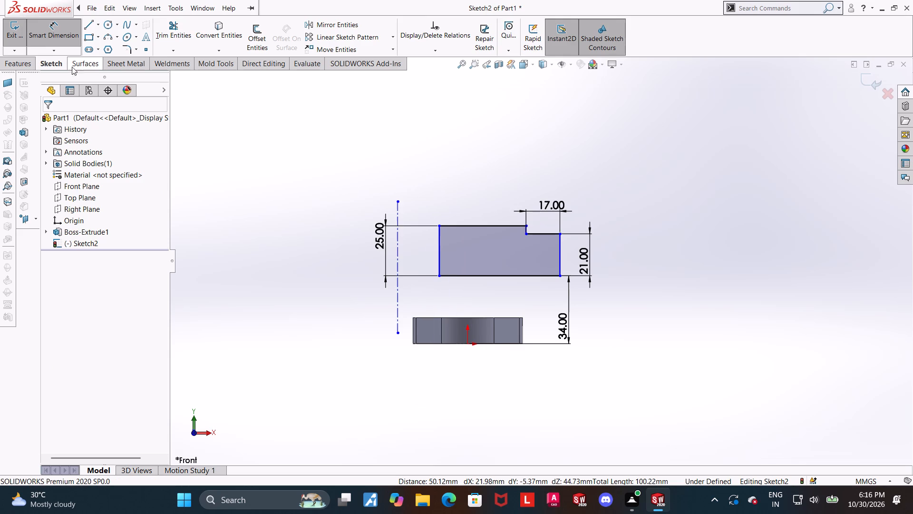
click(399, 304)
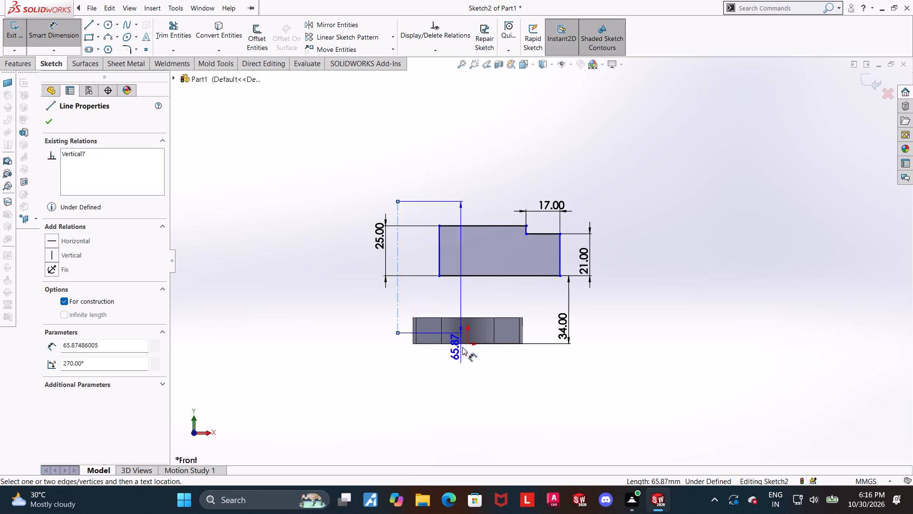
click(469, 345)
click(440, 400)
text(27.5)
key(Return)
key(Escape)
click(611, 382)
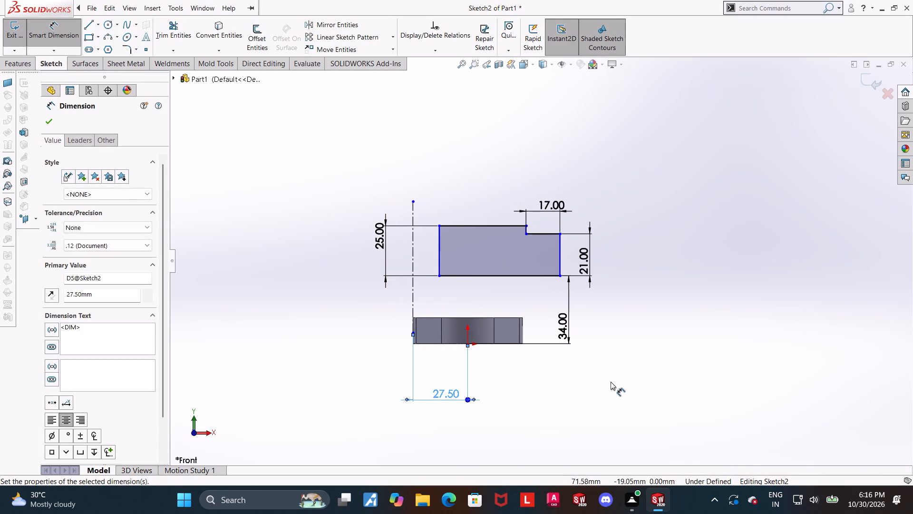
Dimension the horizontal distance between the centerline and the profile's nearest vertical edge as 10 mm.
scroll(418, 296, down, 1)
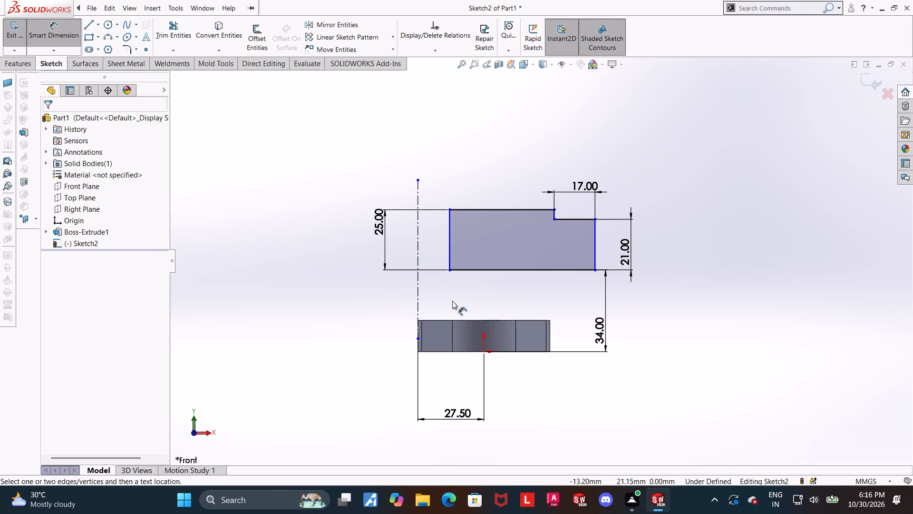
scroll(565, 394, down, 1)
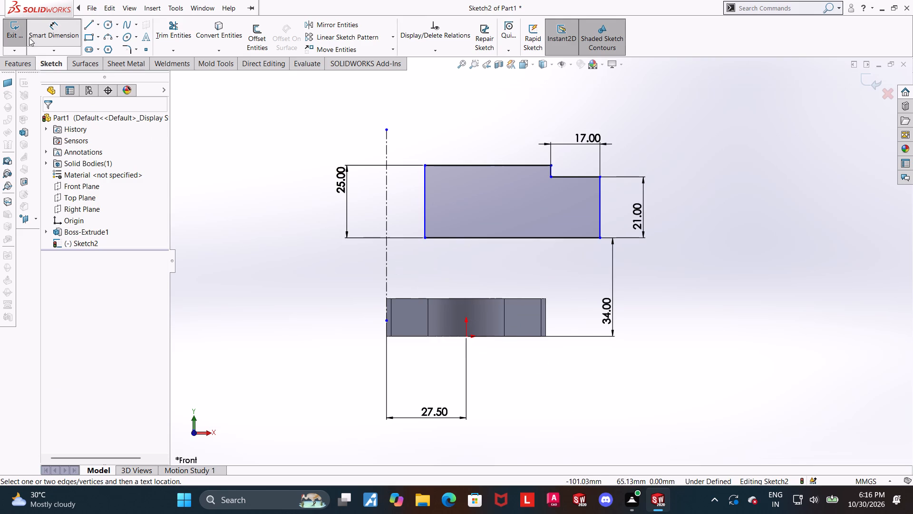
click(425, 210)
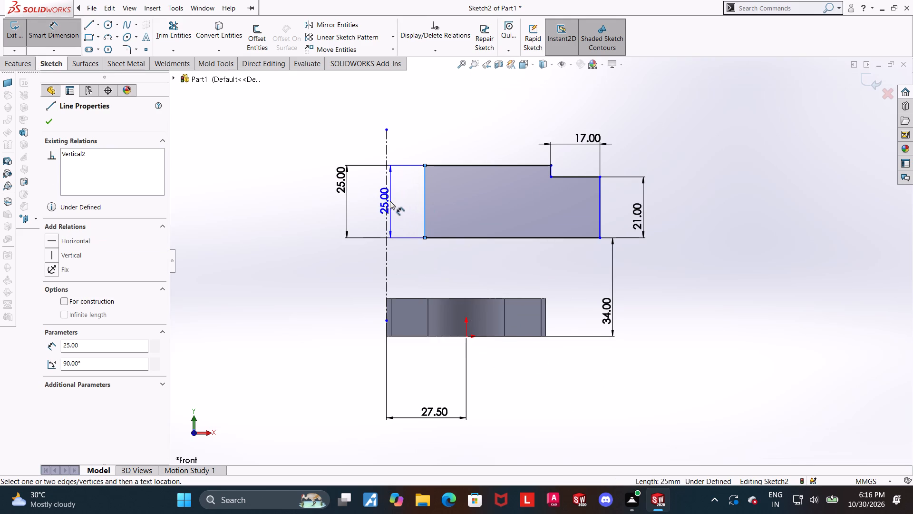
click(387, 201)
click(402, 106)
text(10)
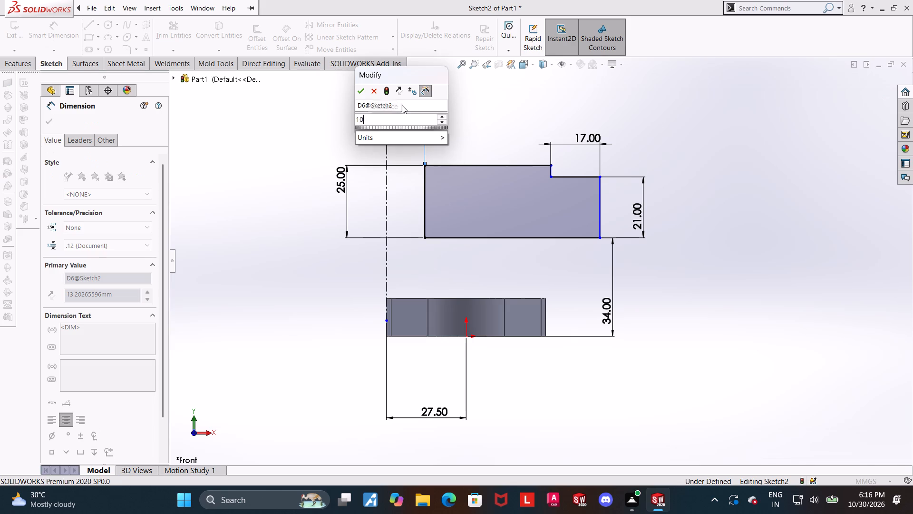
key(Return)
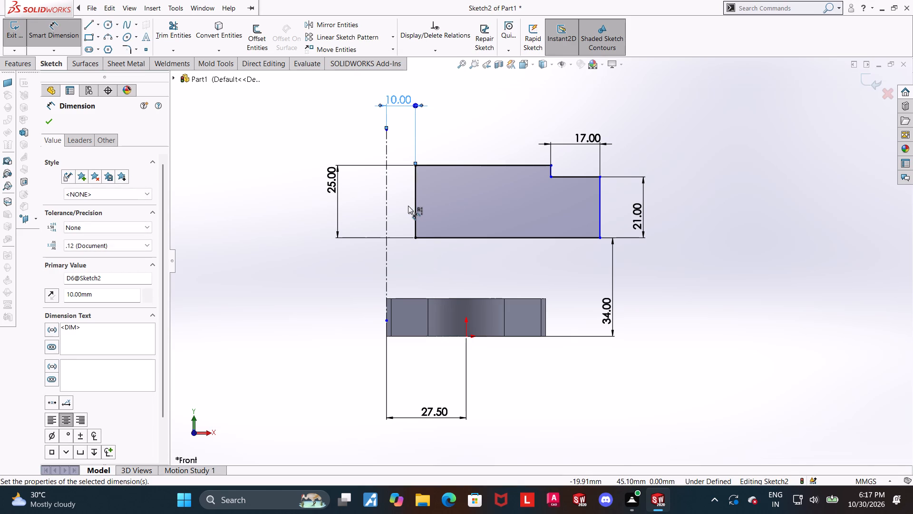
Dimension the distance from the centerline to the profile's outer vertical edge on the stepped side as 76 mm and exit the sketch.
scroll(255, 173, up, 1)
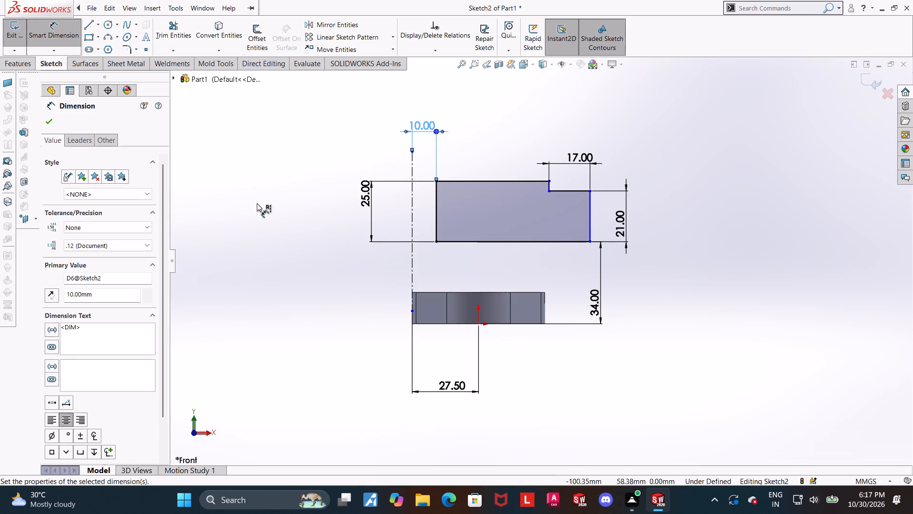
click(410, 257)
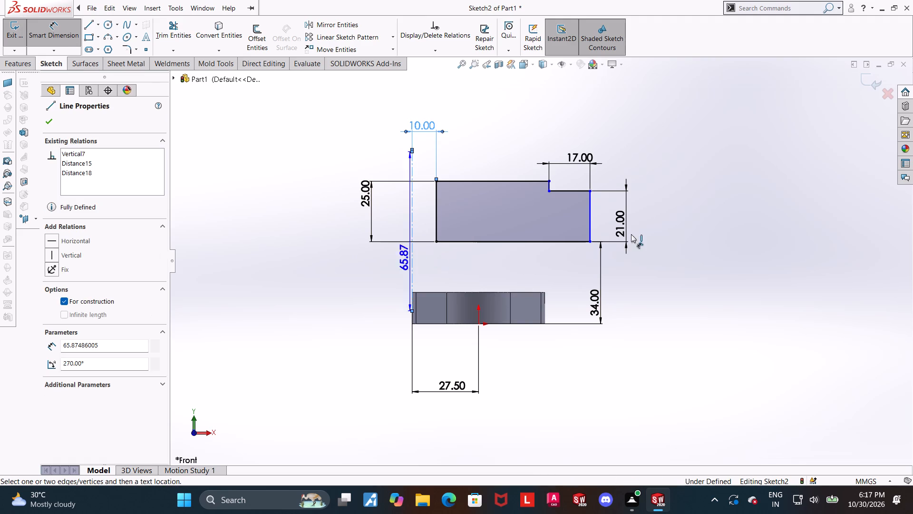
click(588, 217)
click(549, 425)
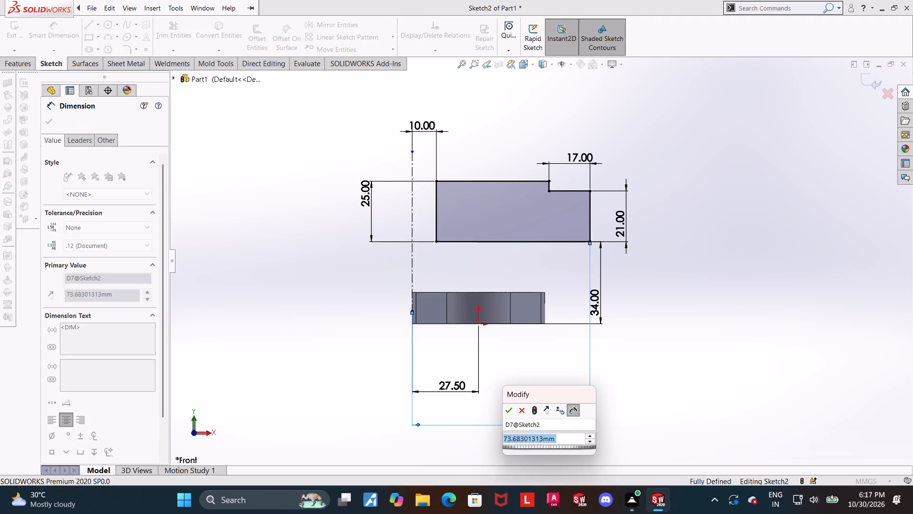
text(76)
key(Return)
key(Escape)
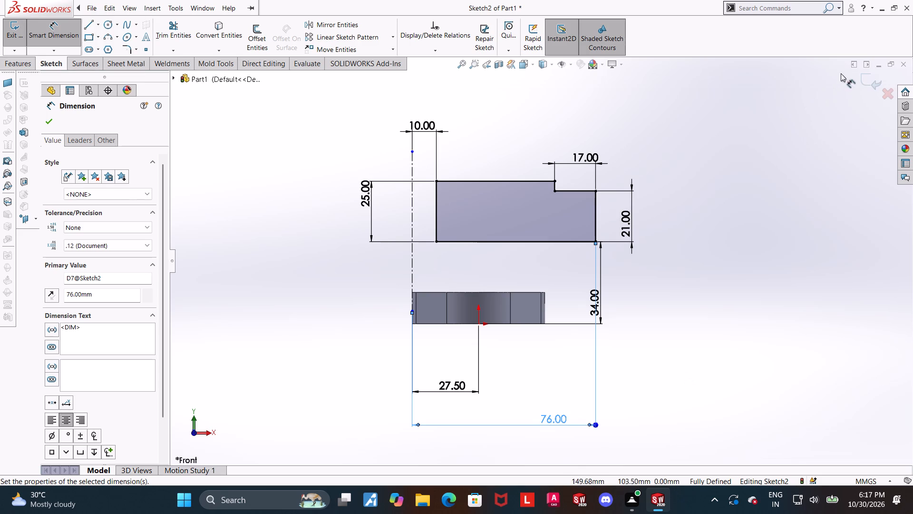
click(864, 73)
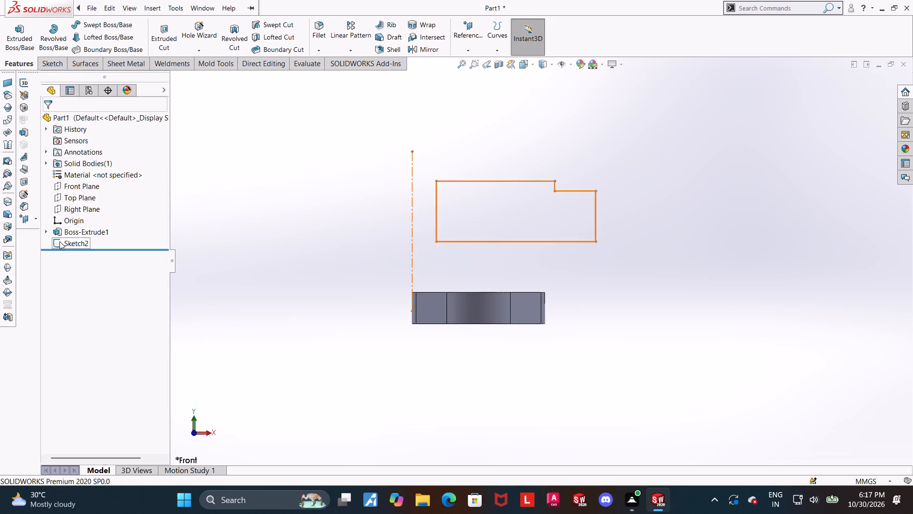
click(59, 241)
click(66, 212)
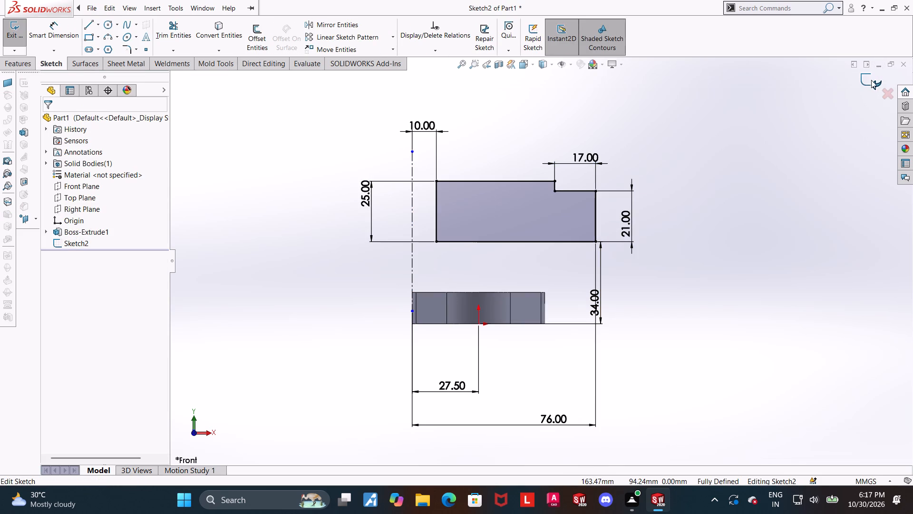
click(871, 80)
Revolve the stepped profile 360° about its long bottom edge, replacing the centerline as the axis of revolution.
click(51, 38)
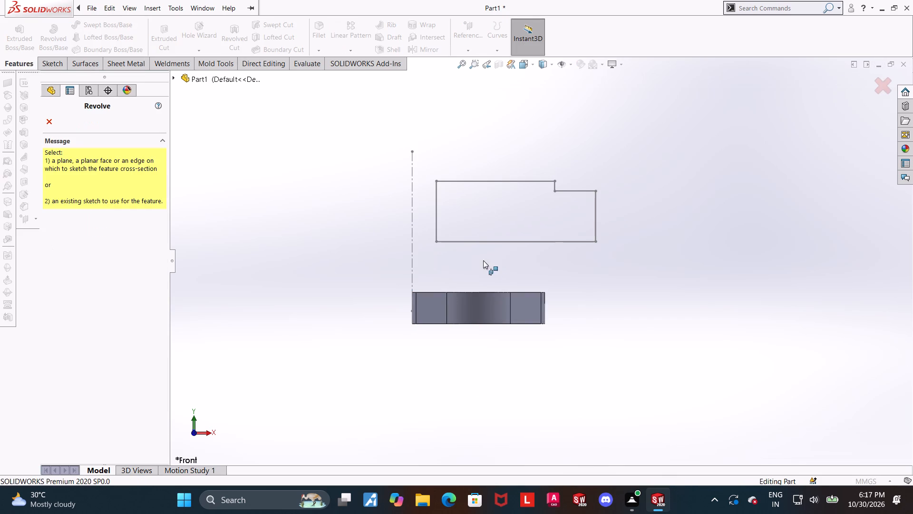
click(483, 242)
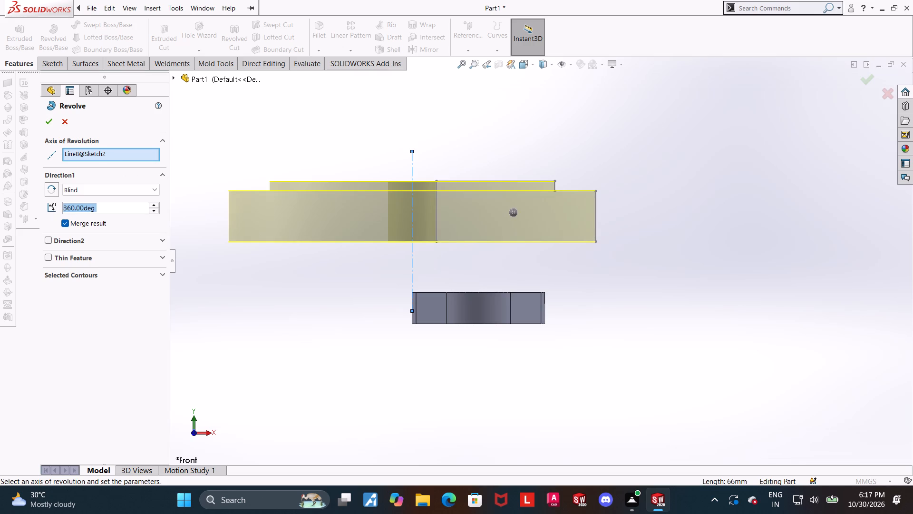
right_click(97, 157)
click(139, 188)
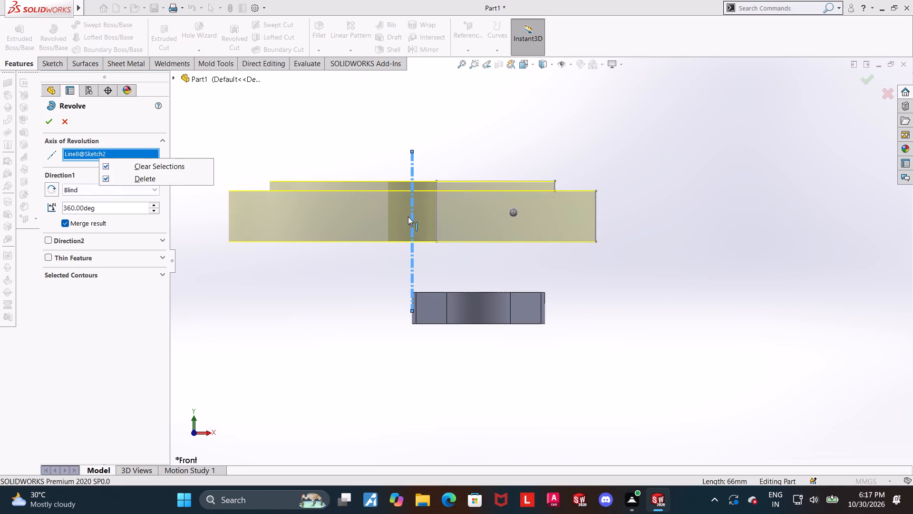
click(272, 152)
right_click(98, 152)
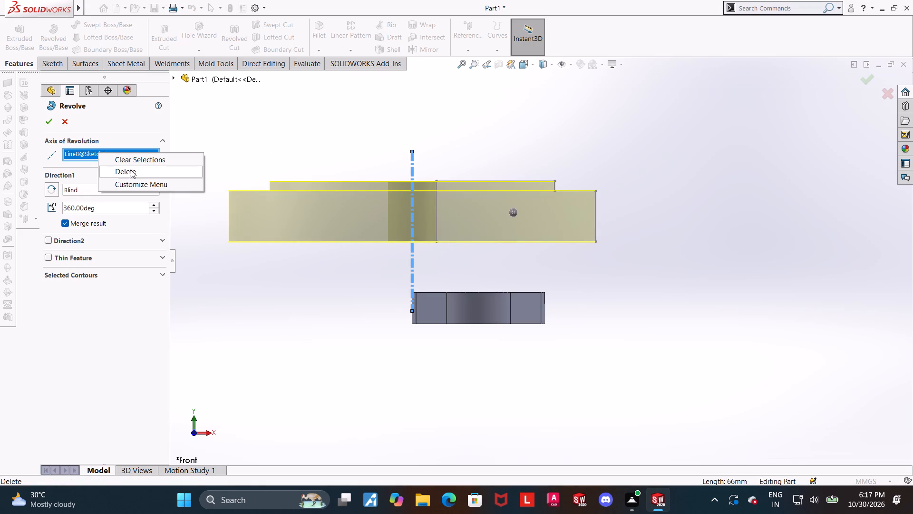
click(132, 171)
click(581, 243)
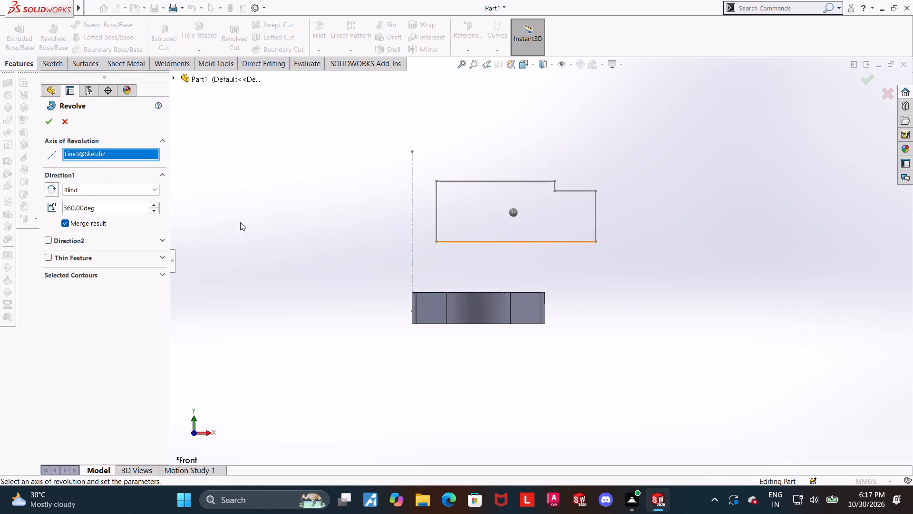
click(44, 124)
click(757, 324)
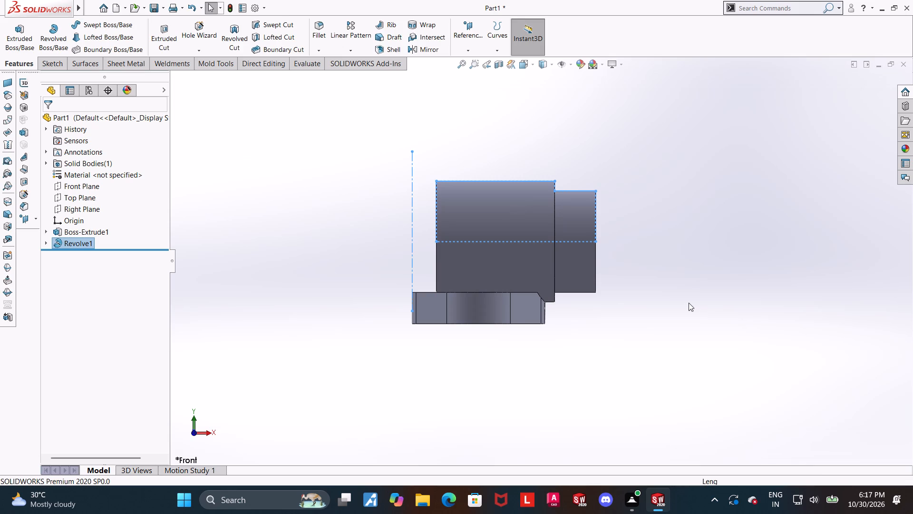
Fillet the two edges where the revolved cylinder meets the plate's top face with a 6 mm radius.
middle_drag(673, 290, 660, 313)
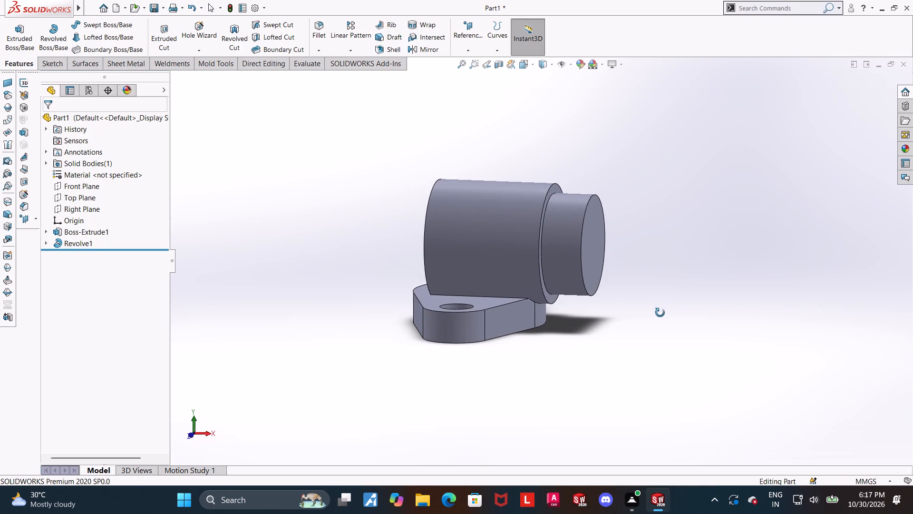
middle_drag(660, 313, 685, 289)
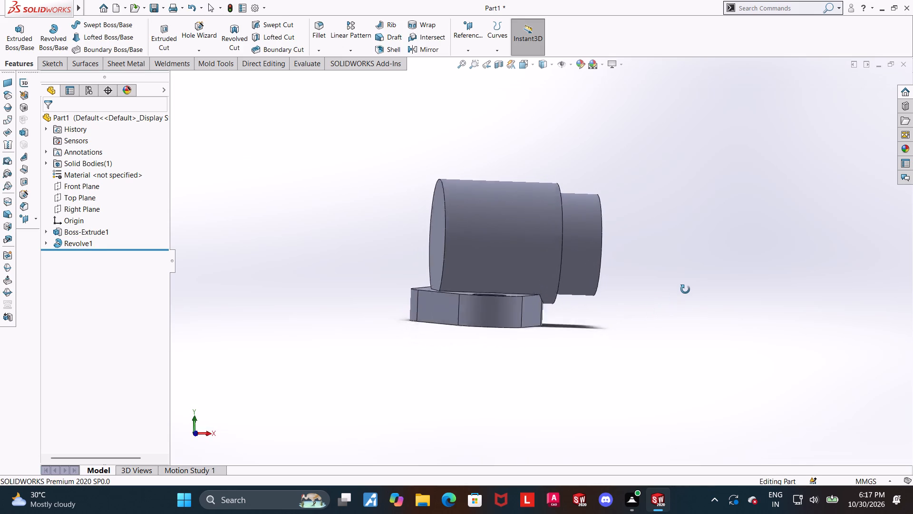
middle_drag(685, 289, 689, 283)
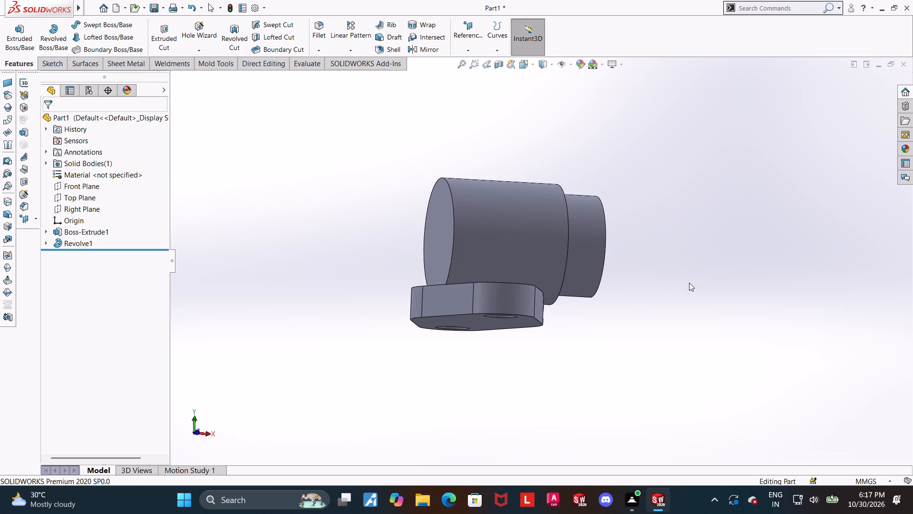
click(321, 39)
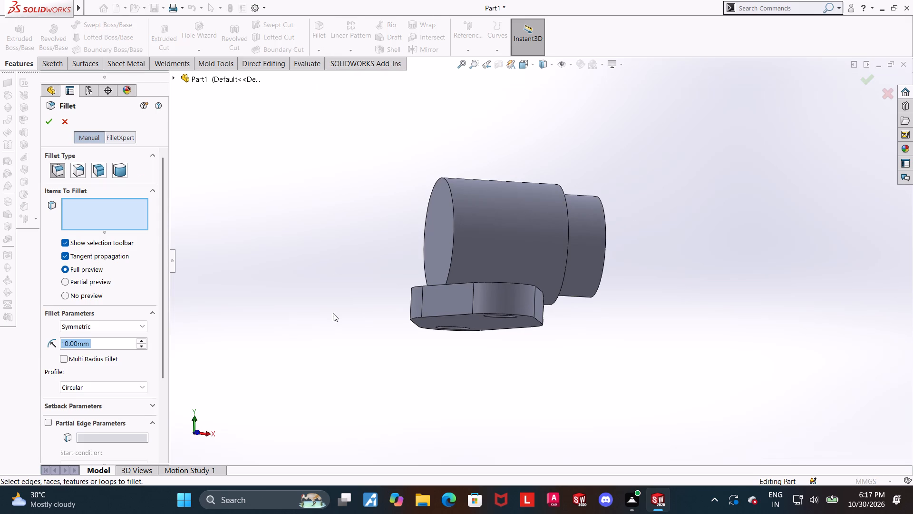
key(6)
key(Return)
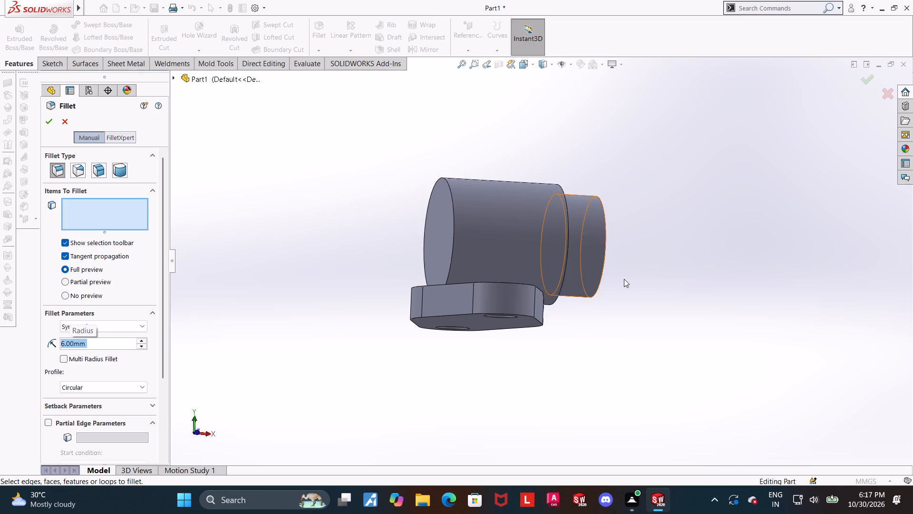
middle_drag(627, 294, 620, 374)
click(518, 304)
middle_drag(523, 303, 644, 250)
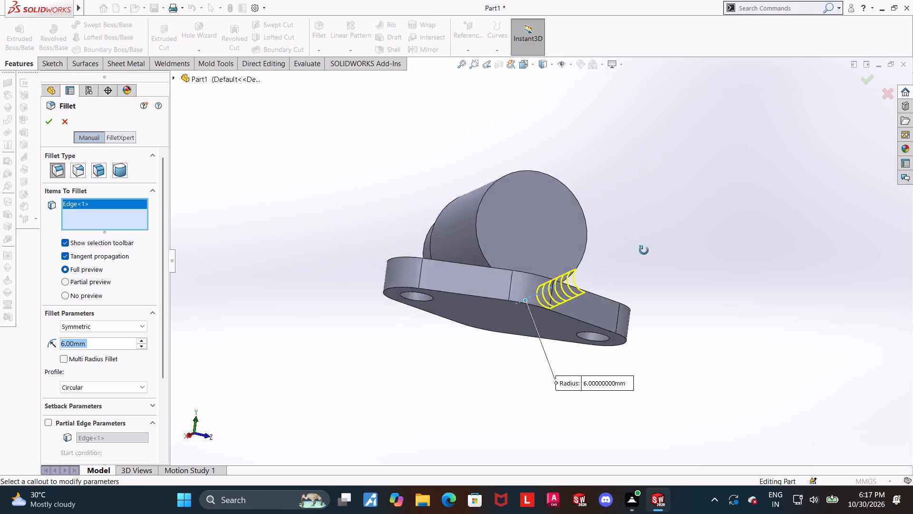
middle_drag(644, 250, 680, 301)
click(528, 298)
middle_drag(576, 307, 530, 296)
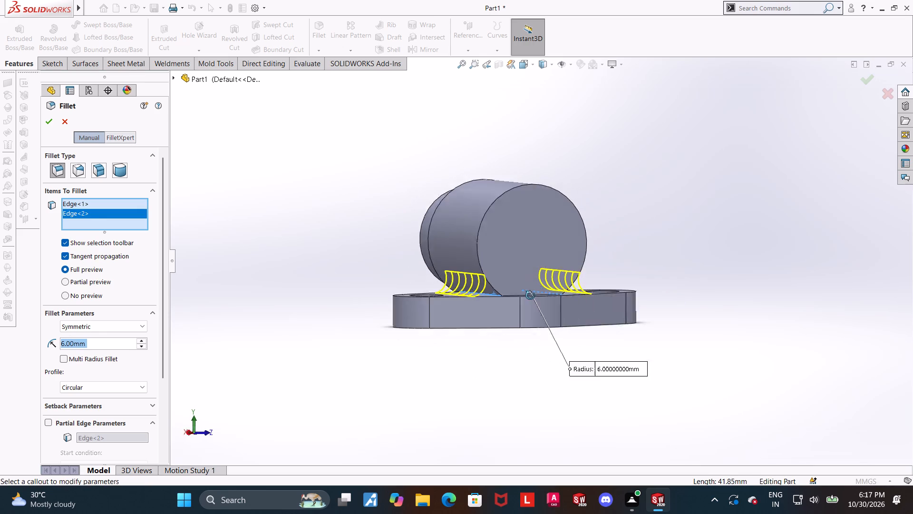
middle_drag(530, 296, 440, 323)
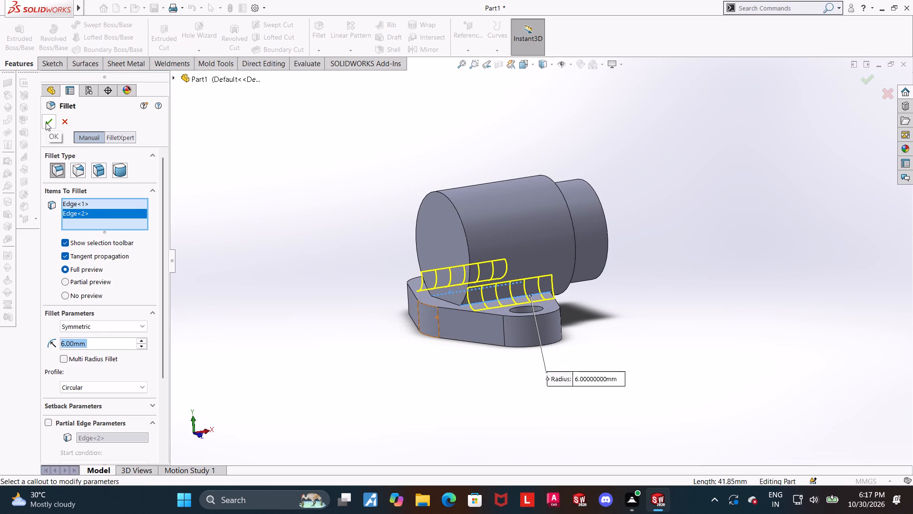
click(46, 122)
click(306, 326)
Examine the filleted part from the front and at an angle with hidden lines removed, and restore the shaded-with-edges display.
middle_drag(305, 323, 275, 310)
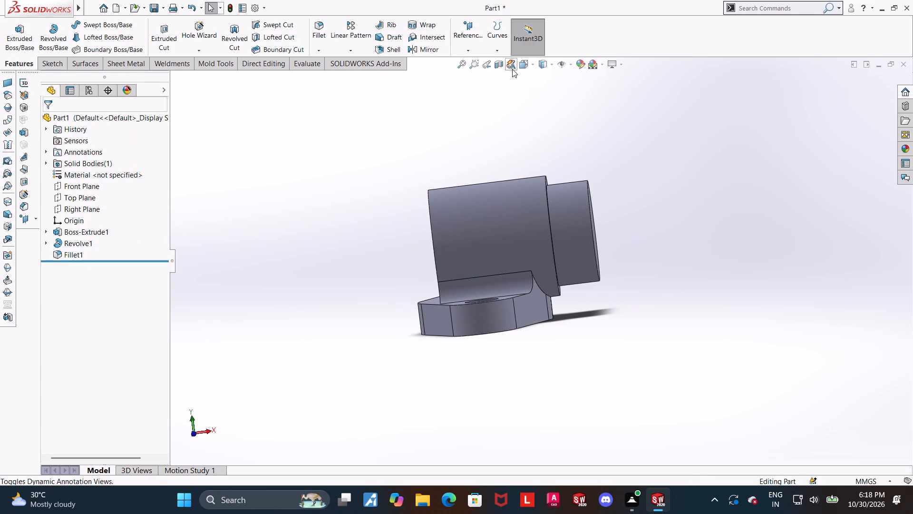
click(520, 68)
click(476, 312)
click(546, 61)
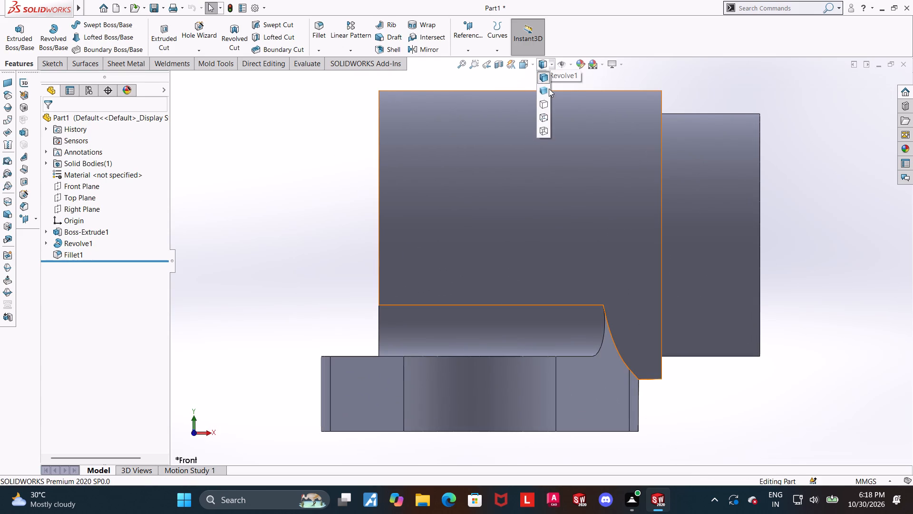
click(547, 105)
scroll(655, 209, up, 2)
scroll(735, 288, up, 1)
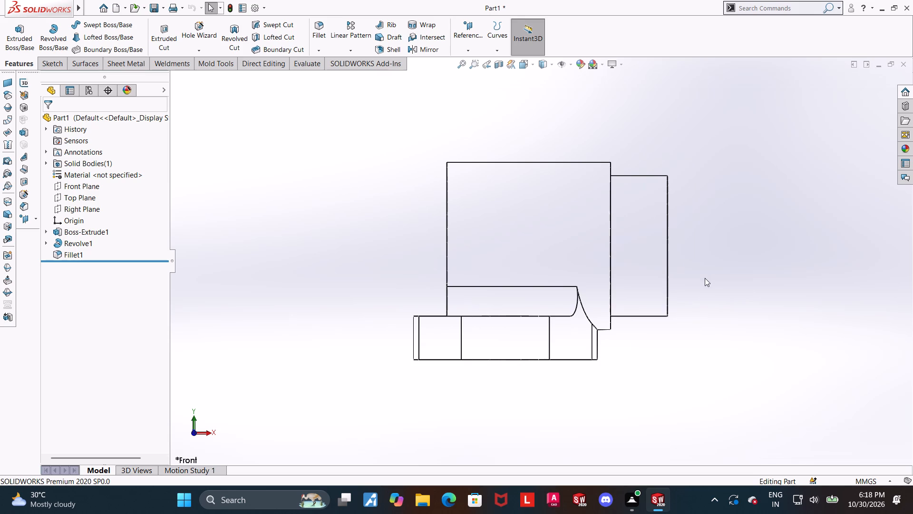
middle_drag(698, 273, 673, 289)
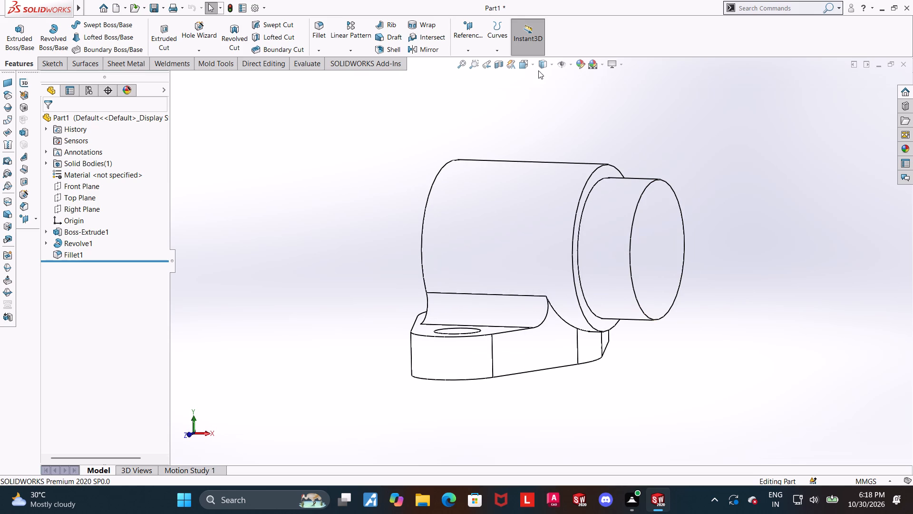
click(539, 69)
click(544, 79)
Fillet the circular edge where the large cylinder's shoulder meets the smaller cylinder with a 4 mm radius.
click(309, 31)
click(312, 31)
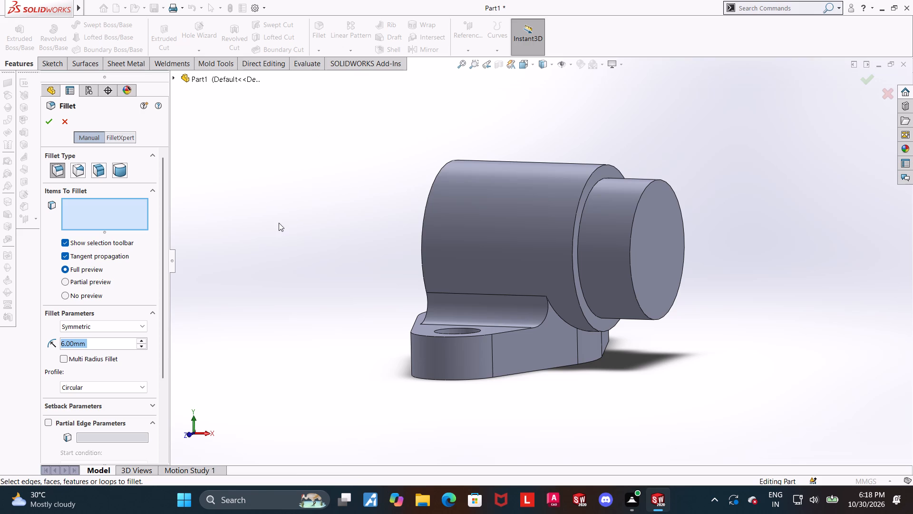
key(4)
key(Return)
click(578, 241)
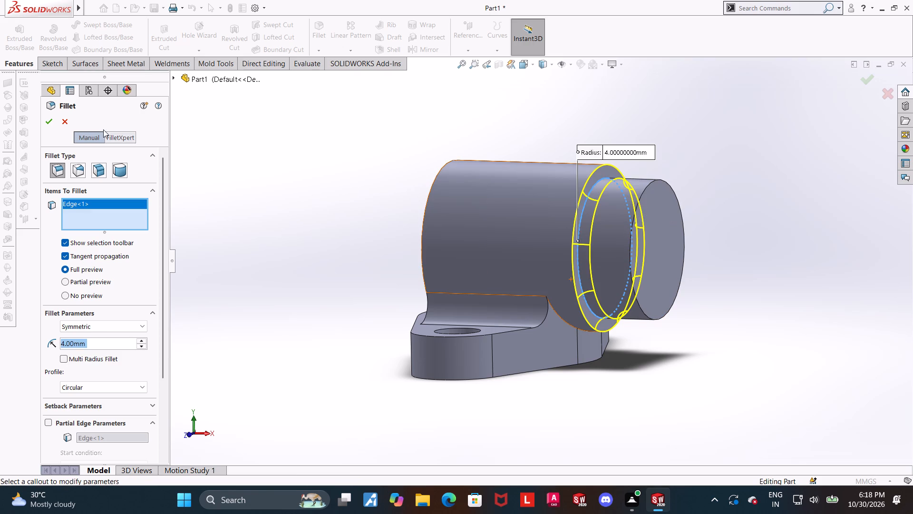
click(52, 119)
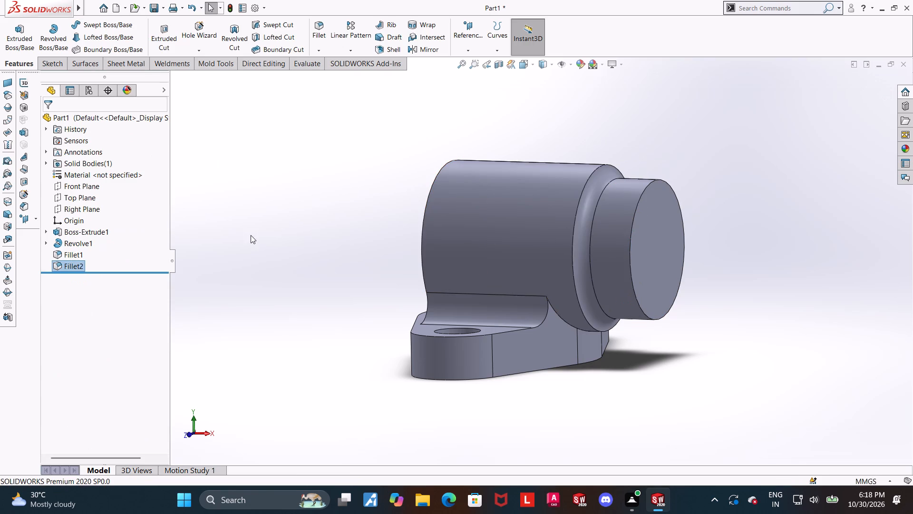
click(251, 235)
Examine the filleted part from the front, the flat end side and above.
middle_drag(280, 242, 279, 250)
scroll(509, 331, up, 3)
middle_drag(698, 361, 725, 350)
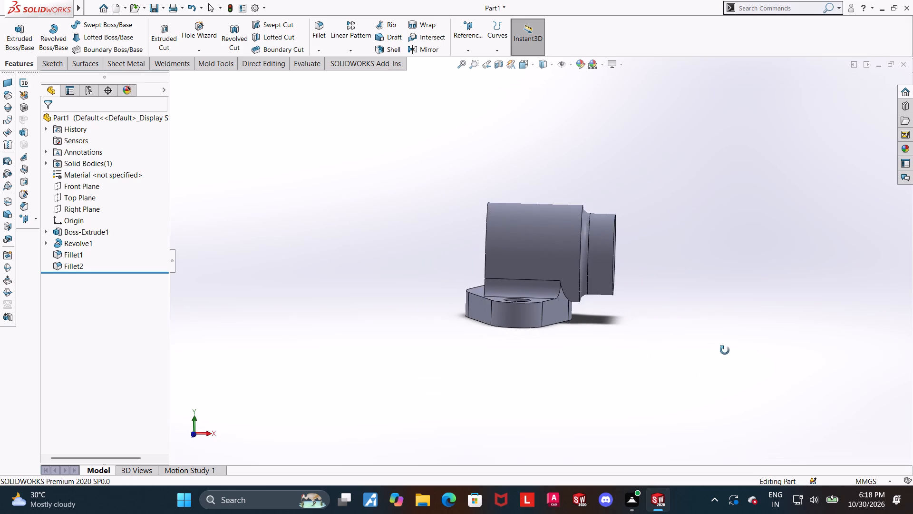
middle_drag(725, 350, 726, 353)
middle_drag(618, 327, 644, 331)
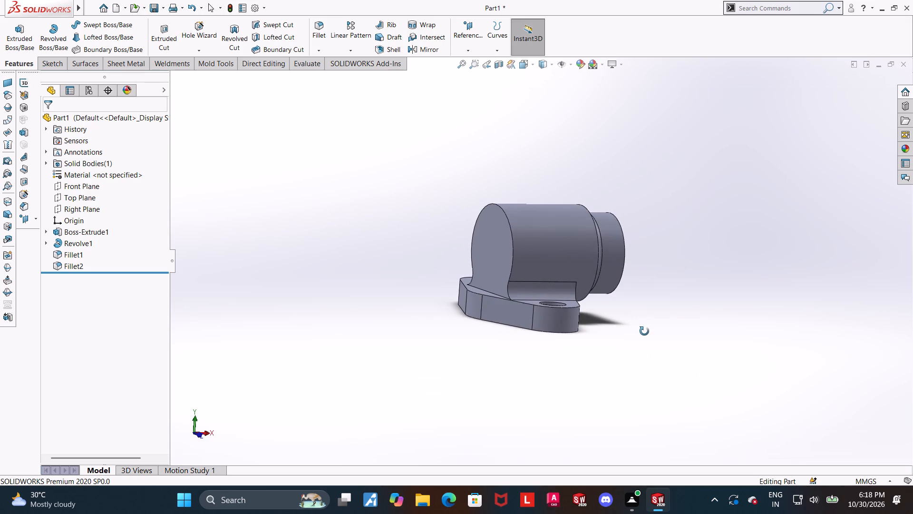
middle_drag(644, 331, 599, 344)
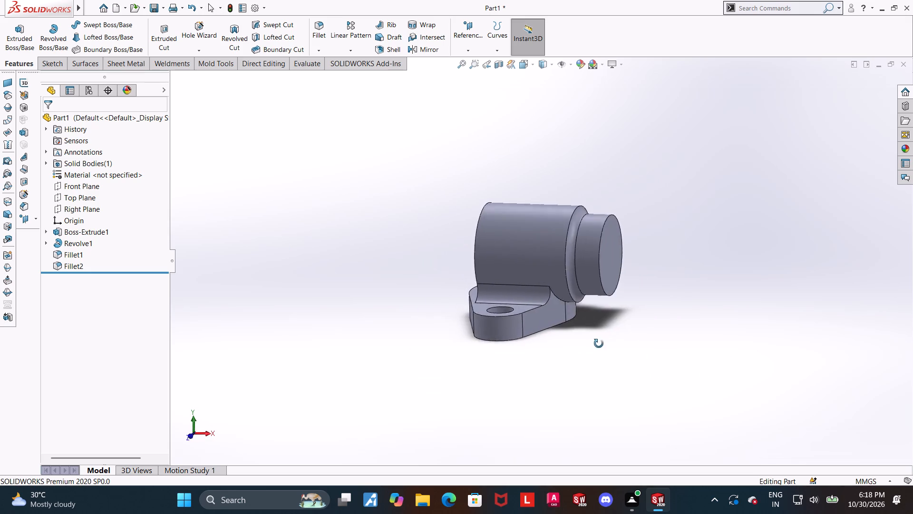
middle_drag(599, 344, 602, 346)
middle_drag(613, 274, 641, 367)
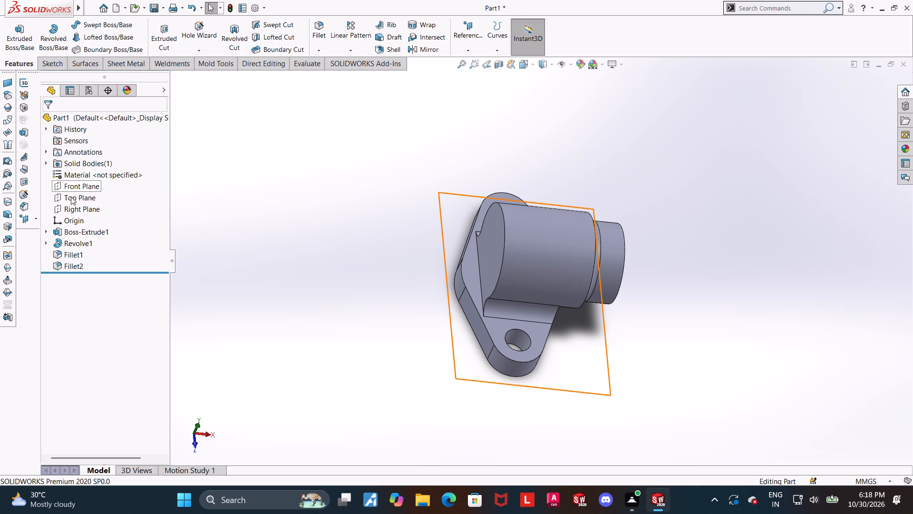
Start a sketch on the large cylinder's flat end face and view it face-on.
middle_click(572, 199)
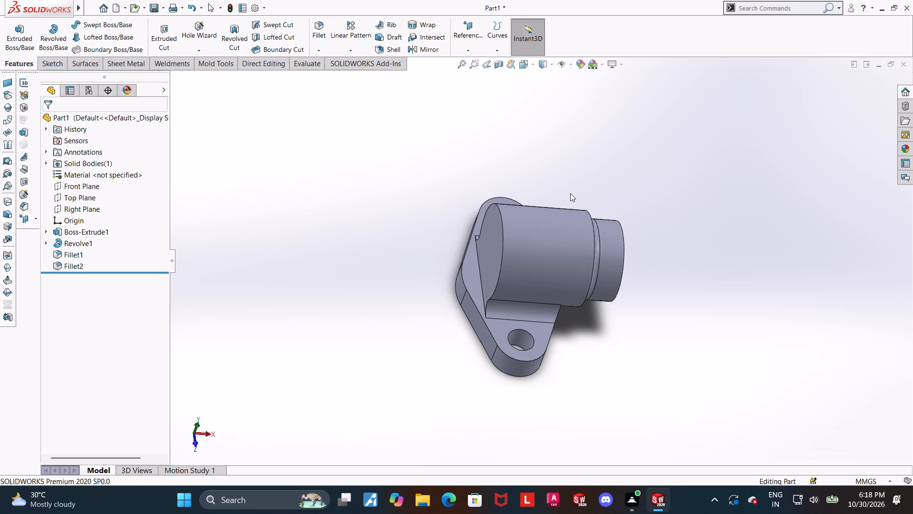
scroll(565, 192, up, 1)
middle_drag(565, 192, 625, 178)
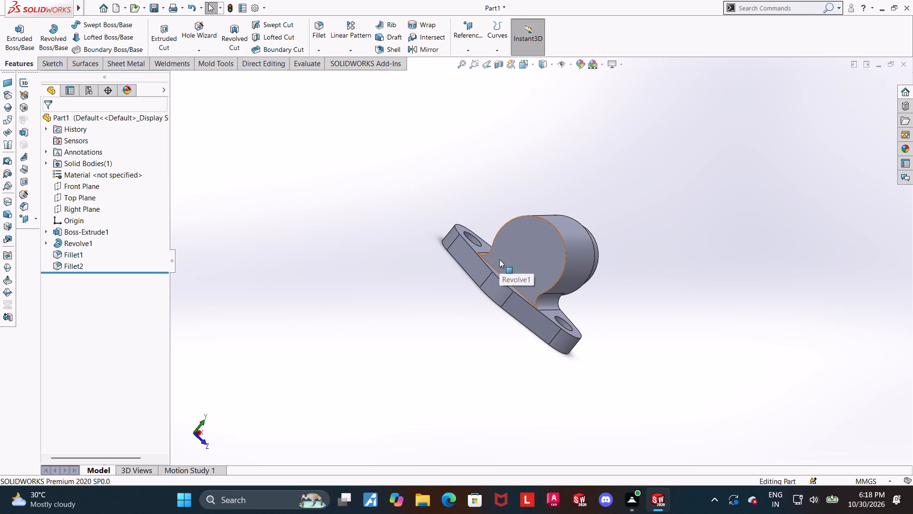
scroll(509, 291, up, 1)
middle_drag(476, 355, 522, 290)
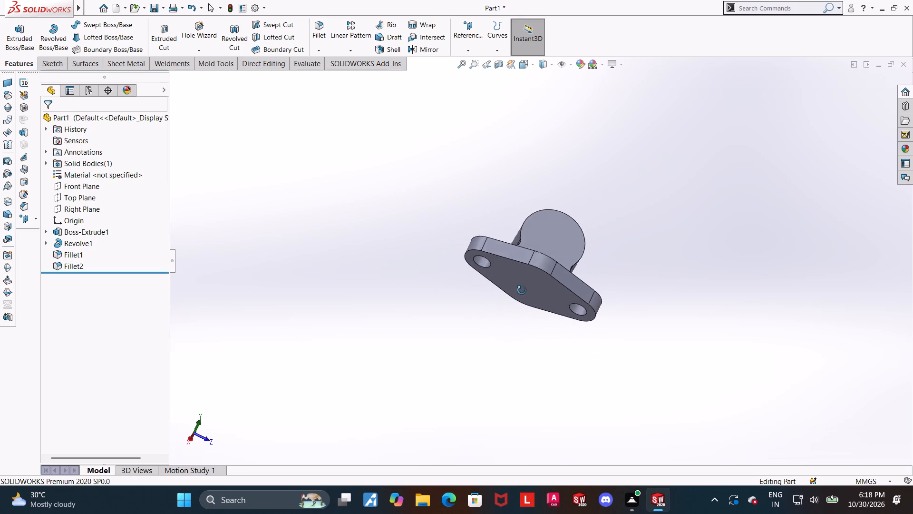
middle_drag(522, 290, 522, 306)
click(561, 234)
click(608, 208)
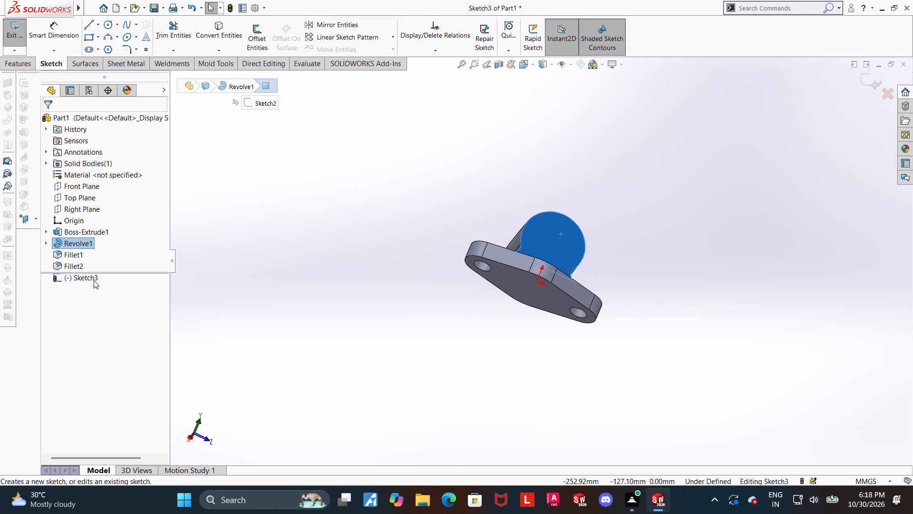
click(94, 280)
click(114, 267)
scroll(719, 325, up, 3)
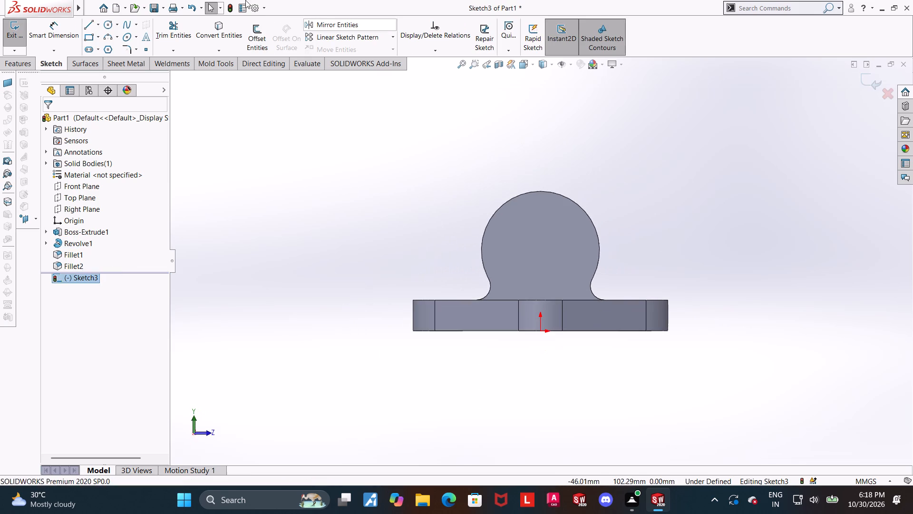
Draw a center rectangle about 71 mm wide and 58 mm high, centered on the end face above the origin.
click(98, 36)
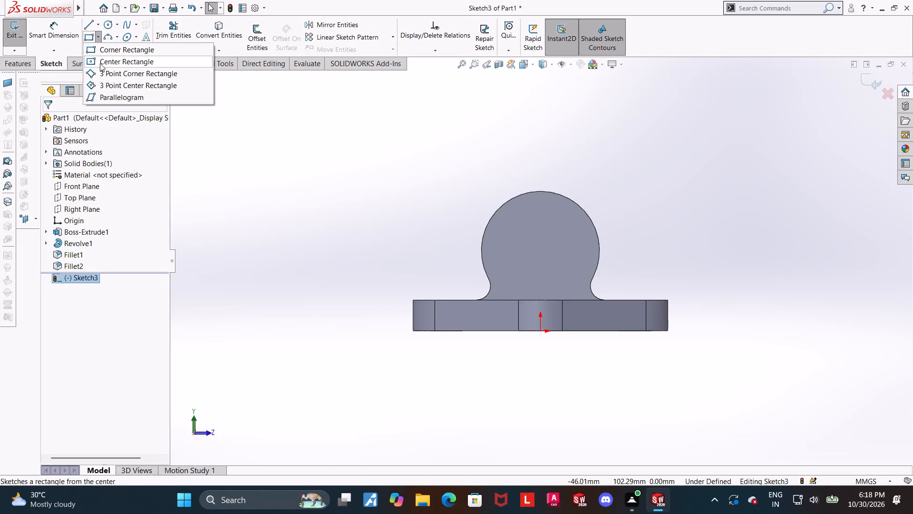
click(100, 63)
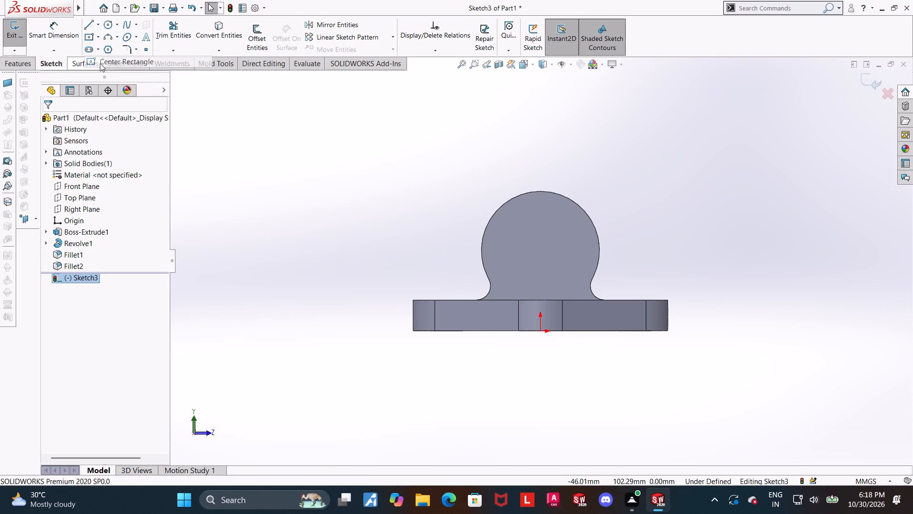
click(538, 258)
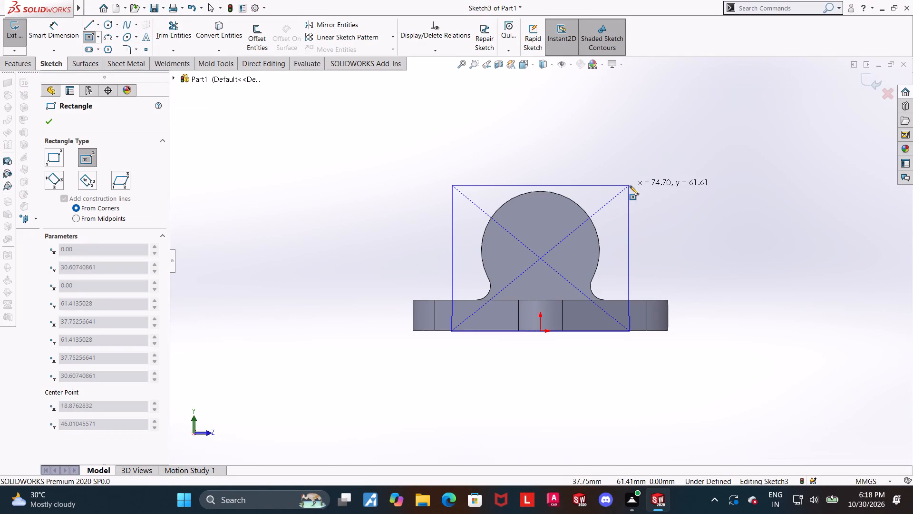
click(624, 190)
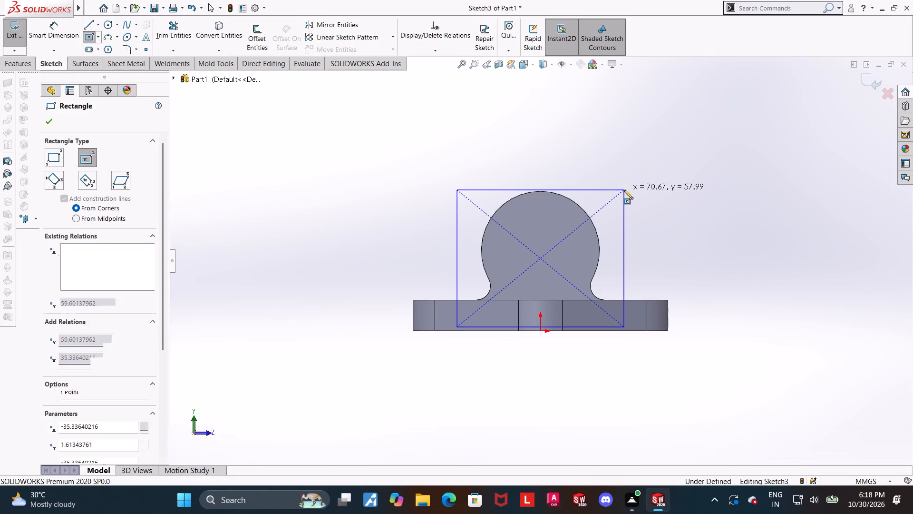
key(Escape)
Make the rectangle's bottom edge coincident with the origin and stretch its top edge upward.
click(542, 332)
ctrl+click(578, 325)
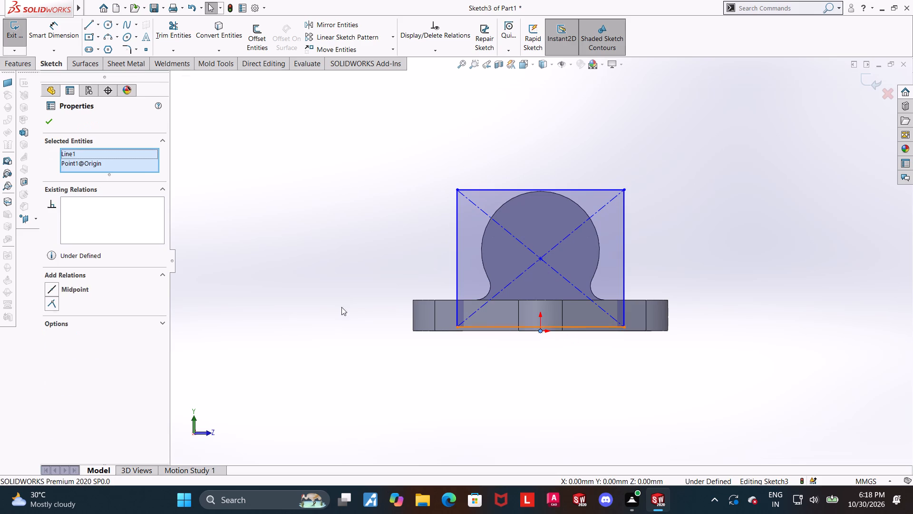
click(54, 302)
scroll(631, 386, up, 2)
scroll(565, 212, down, 2)
drag(572, 219, 565, 188)
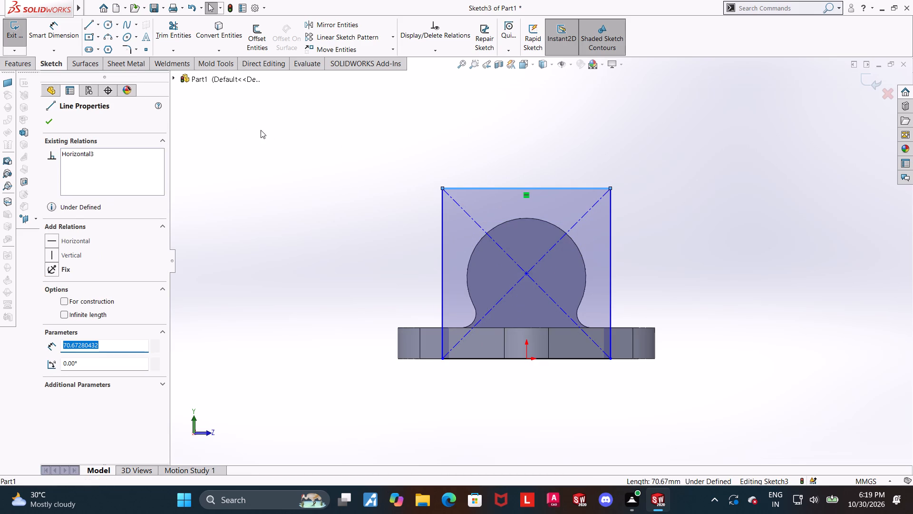
Dimension the rectangle's height as 68 mm.
click(61, 33)
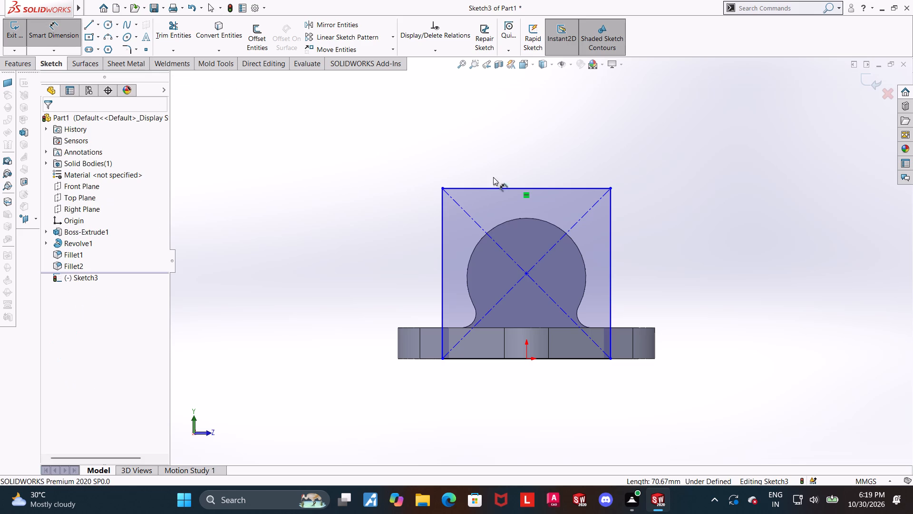
click(513, 187)
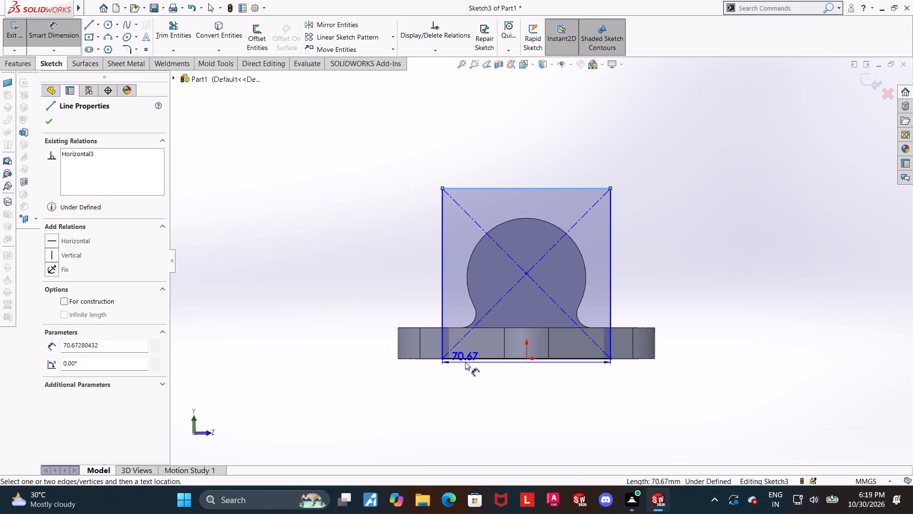
click(463, 360)
click(280, 318)
text(68)
key(Return)
key(Escape)
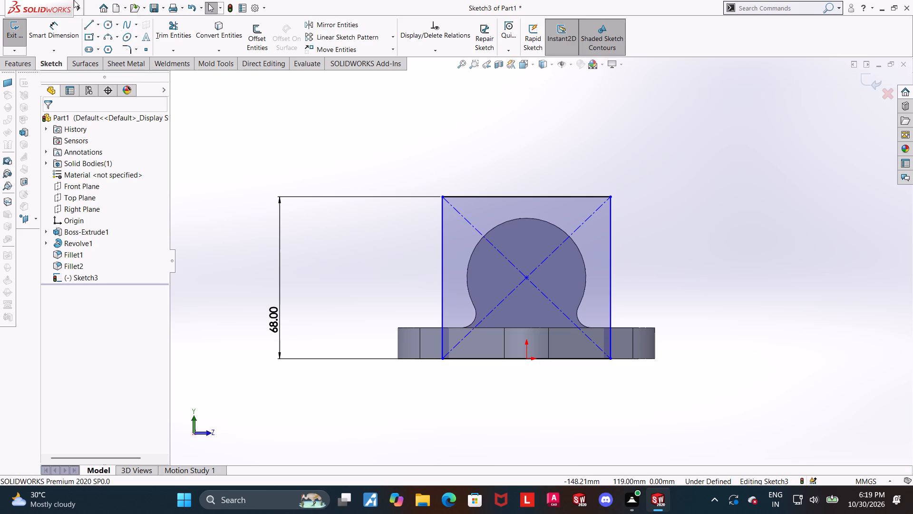
Dimension the rectangle's width as 68 mm.
click(64, 31)
click(503, 198)
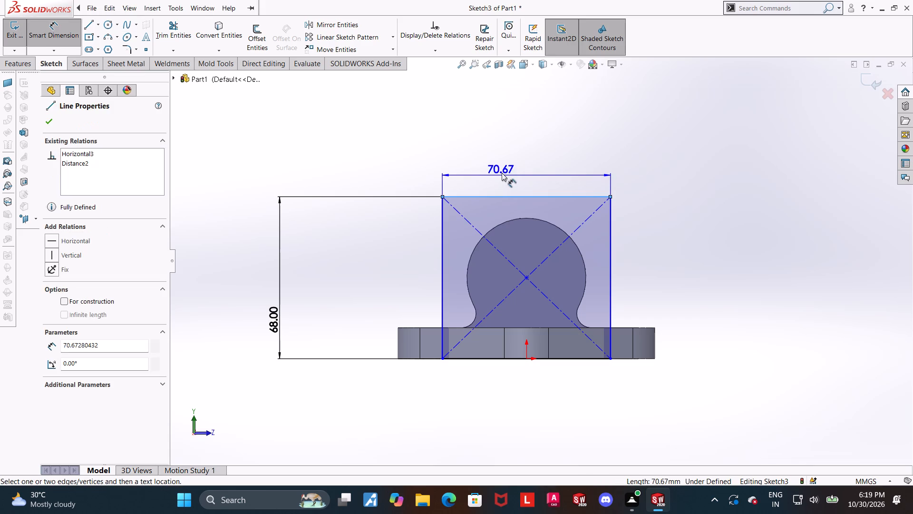
click(502, 173)
text(68)
key(Return)
key(Escape)
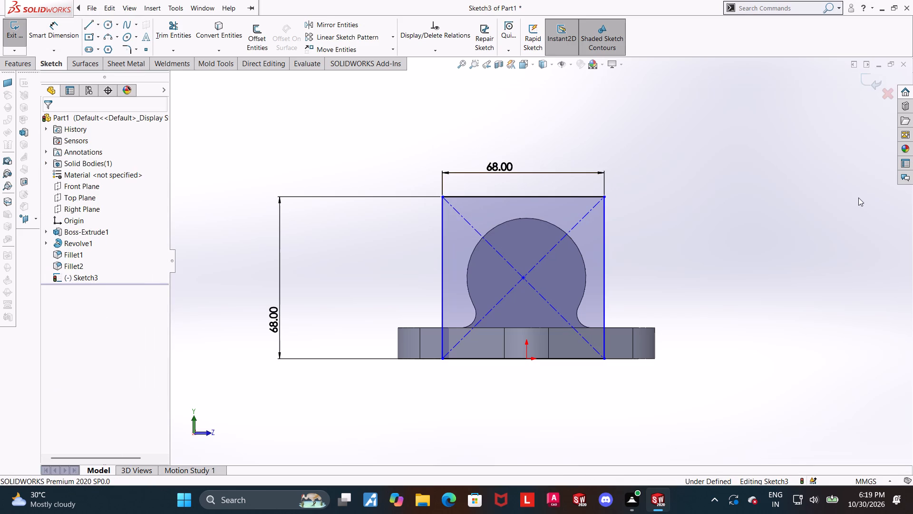
Add a vertical relation between the origin and the rectangle's center point.
click(858, 198)
click(527, 359)
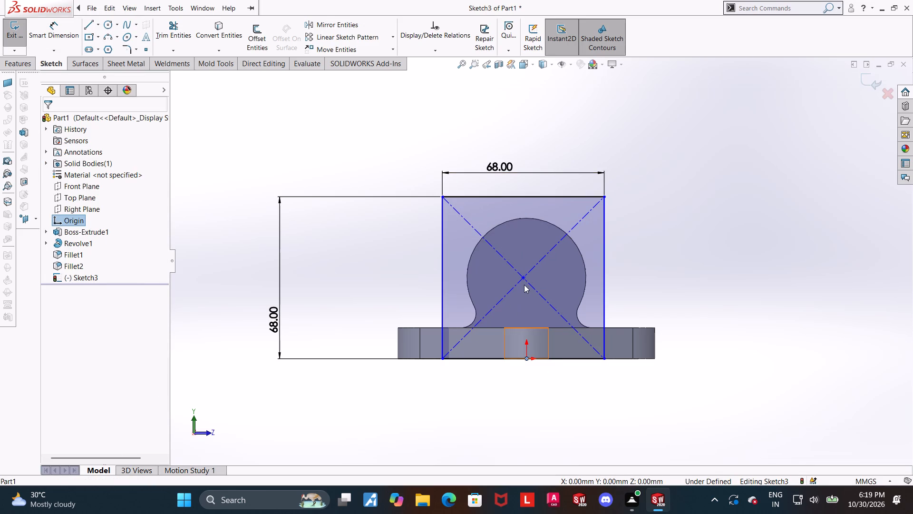
ctrl+click(524, 279)
click(52, 302)
click(573, 400)
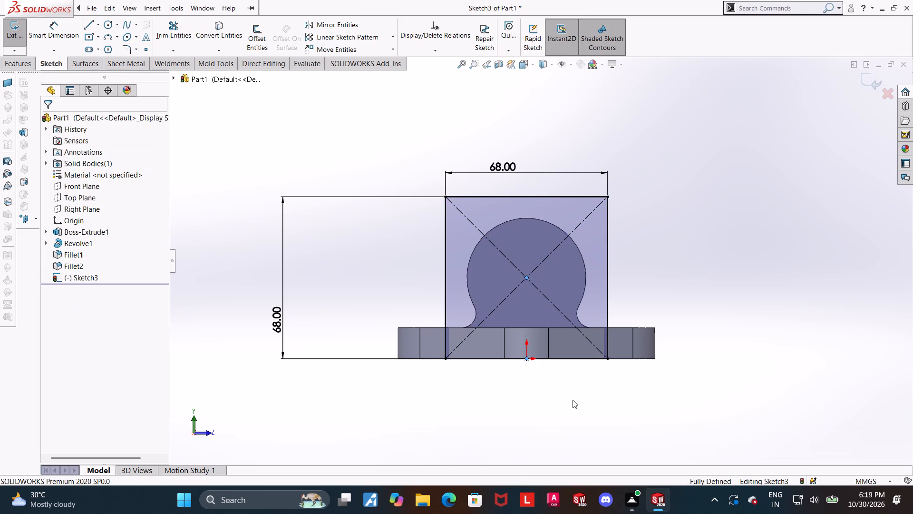
Round all four corners of the square with 8 mm sketch fillets.
scroll(619, 351, up, 1)
scroll(575, 237, down, 1)
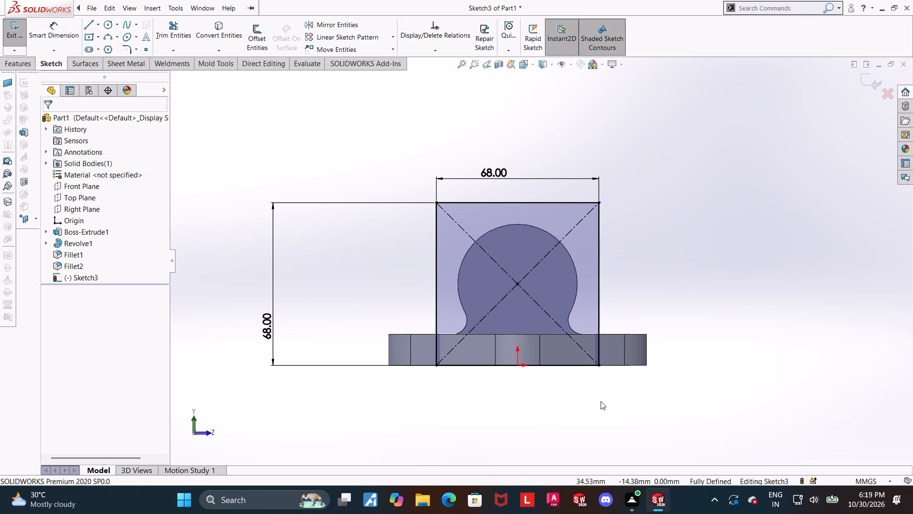
click(601, 403)
click(124, 47)
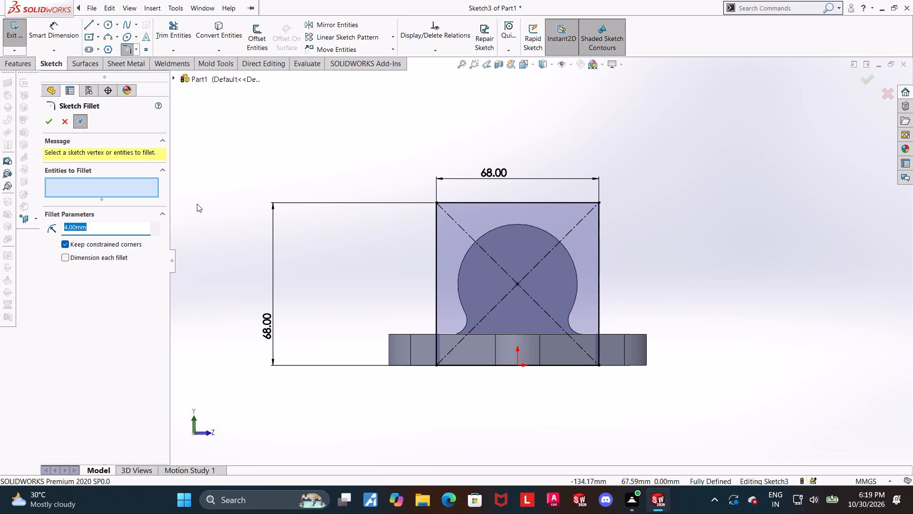
key(8)
key(Return)
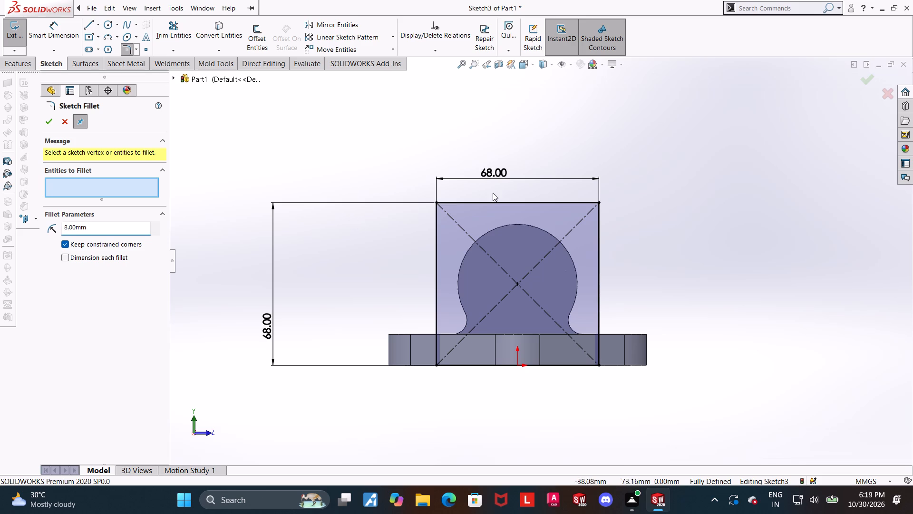
click(600, 203)
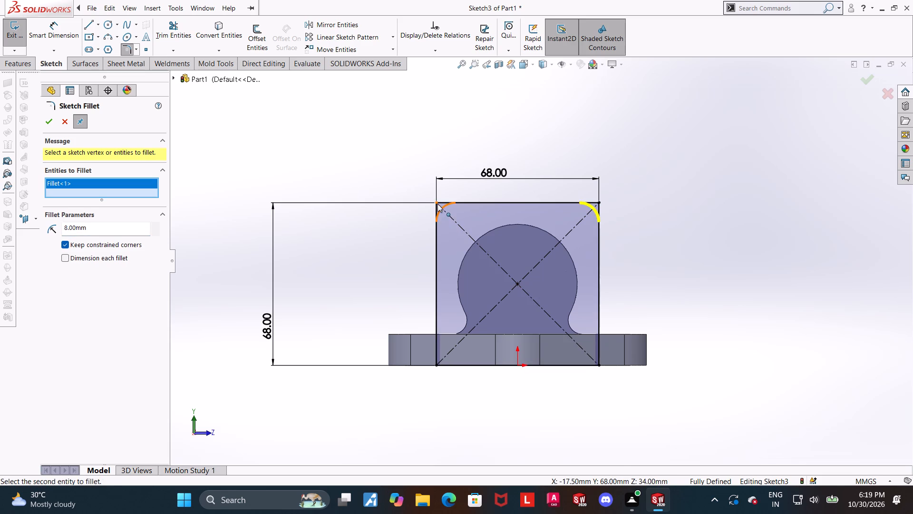
click(437, 204)
click(437, 365)
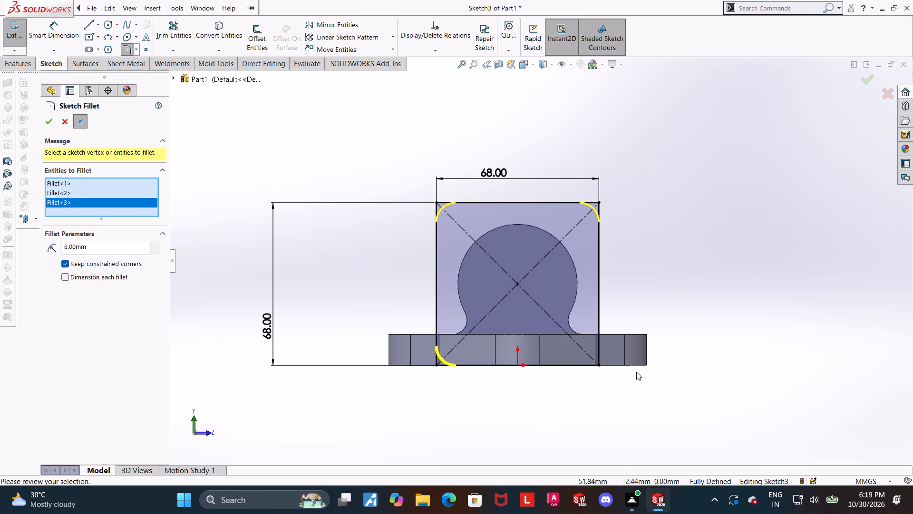
click(601, 365)
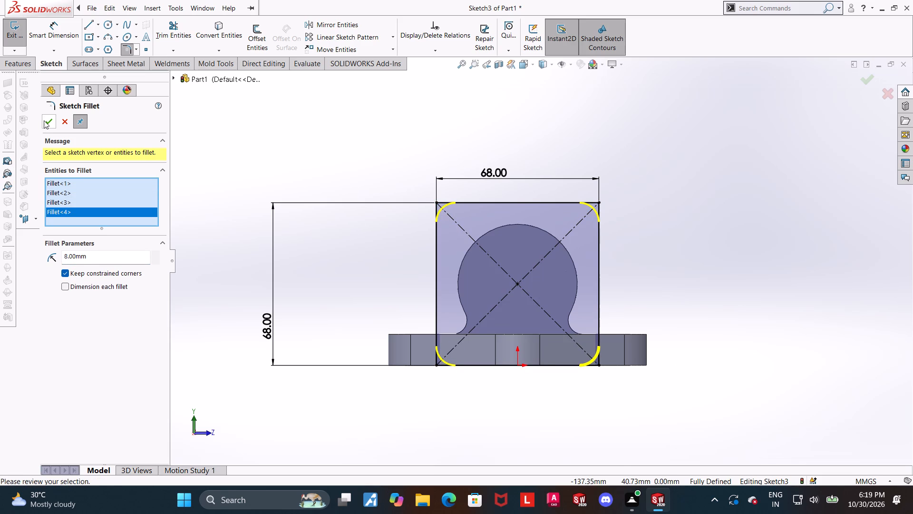
click(44, 120)
middle_drag(704, 310, 690, 316)
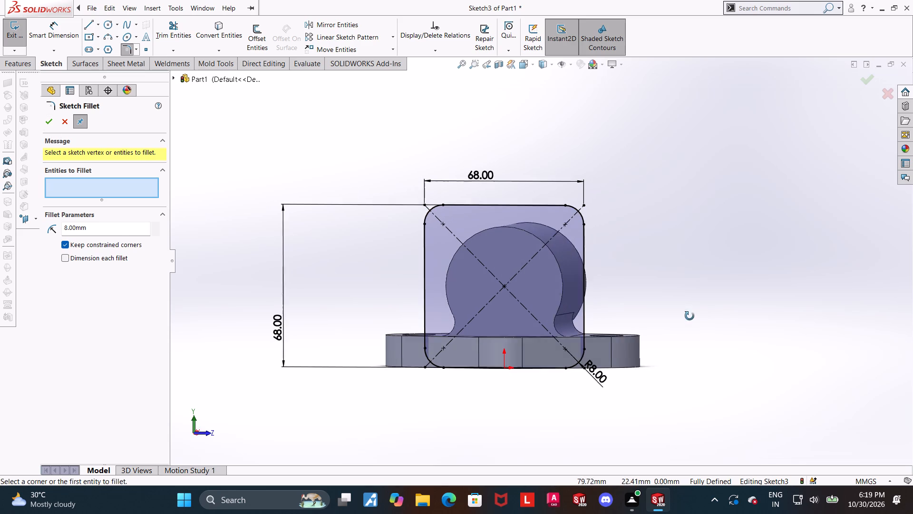
middle_drag(690, 316, 681, 321)
click(45, 124)
middle_drag(886, 242, 825, 246)
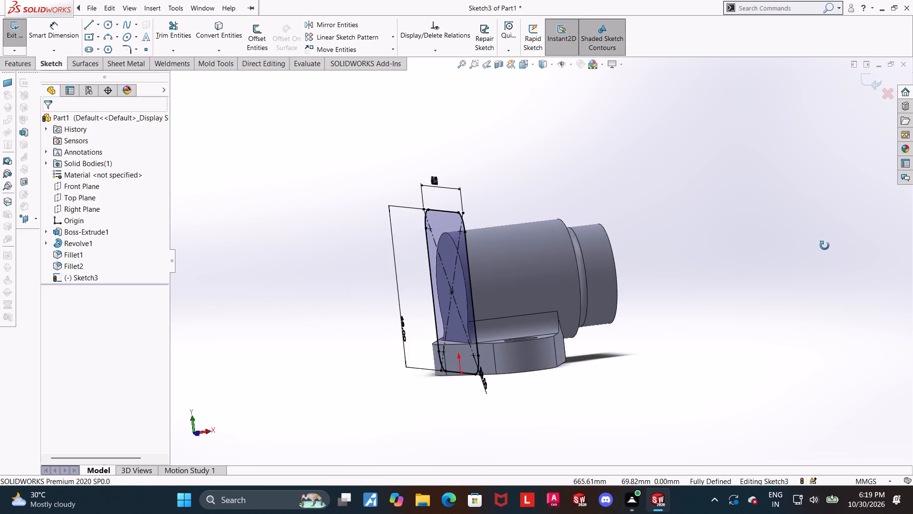
Extrude the rounded square flange sketch 9 mm outward from the cylinder's end, merged with the body.
middle_drag(825, 246, 837, 248)
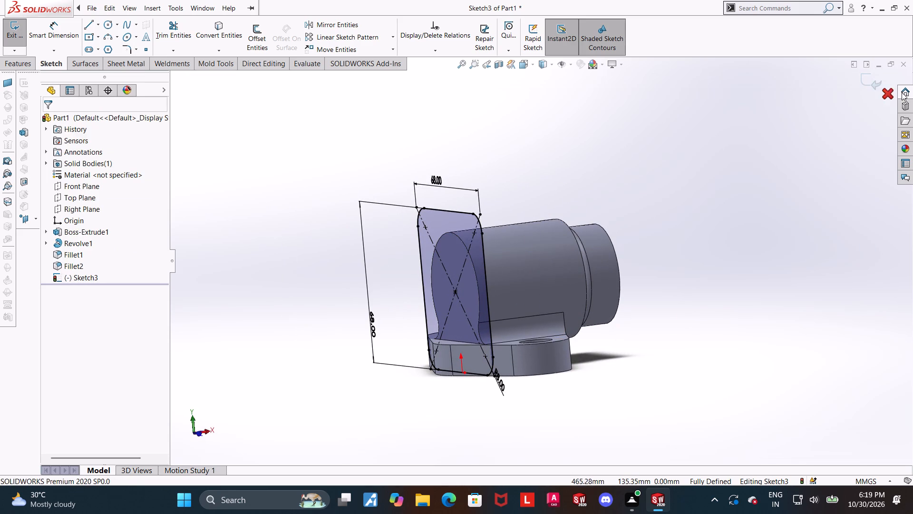
click(868, 78)
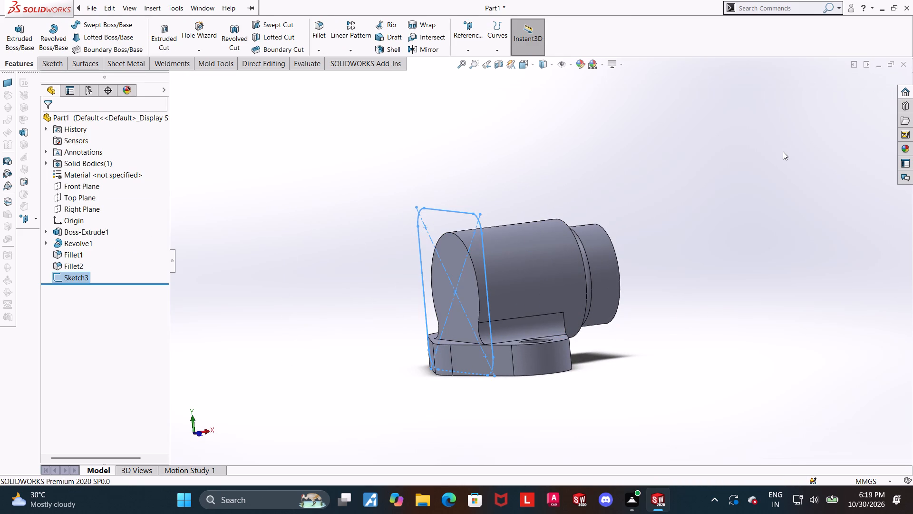
middle_click(745, 158)
click(18, 32)
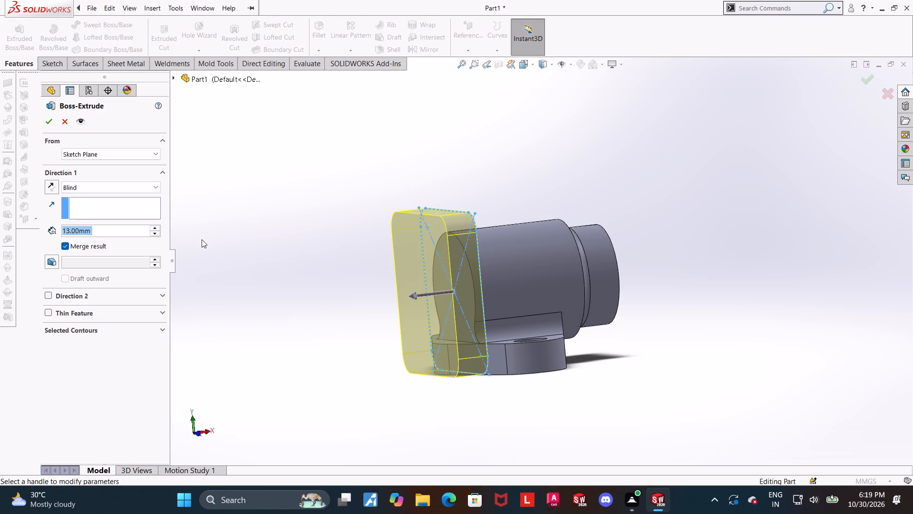
text(10)
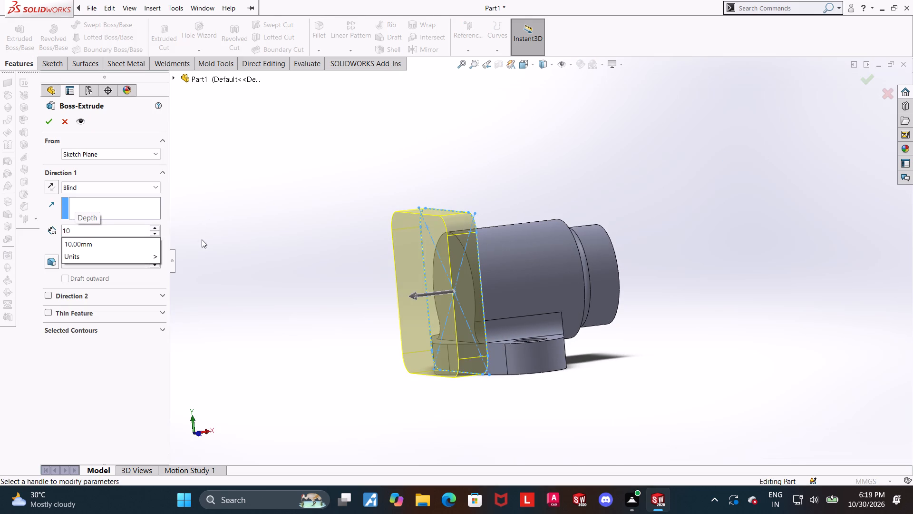
key(BackSpace)
key(BackSpace)
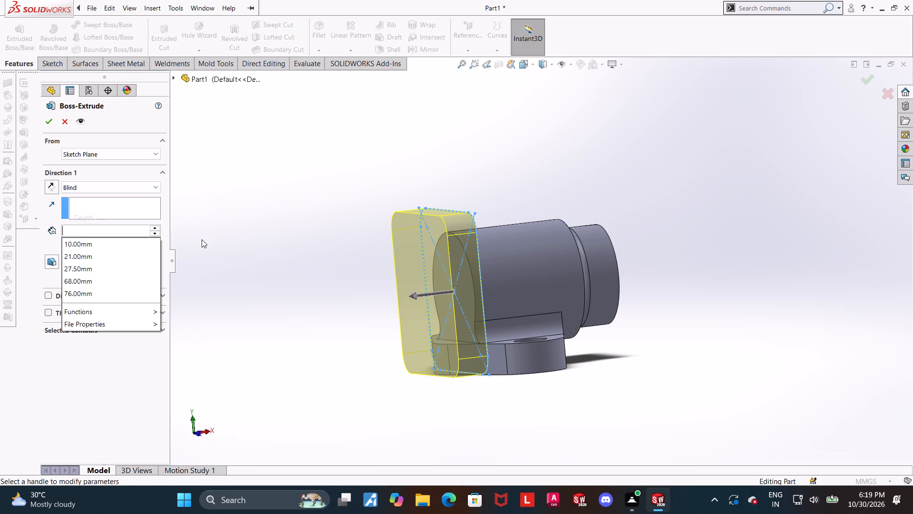
key(BackSpace)
key(9)
key(Return)
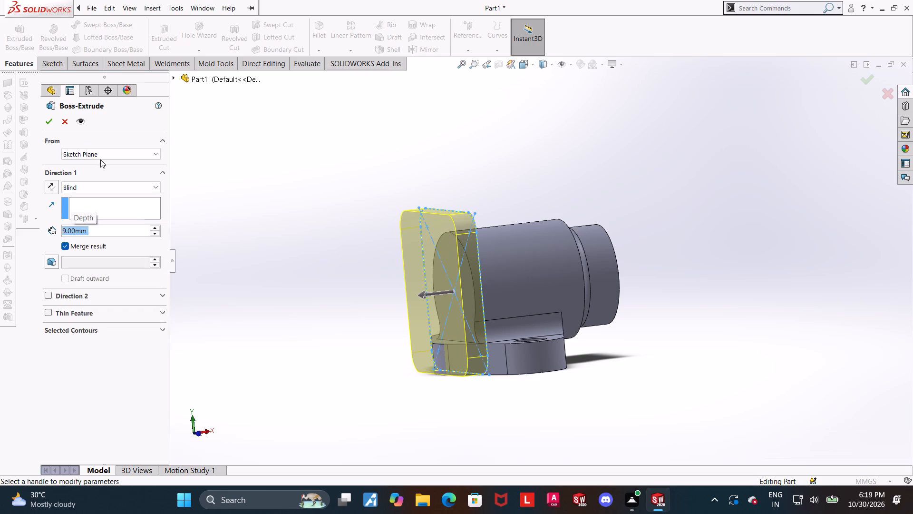
click(49, 123)
click(379, 306)
In the stepped cylinder's revolve sketch, set the offset between the vertical centerline and the profile's near edge to 9 mm.
middle_drag(355, 303, 349, 317)
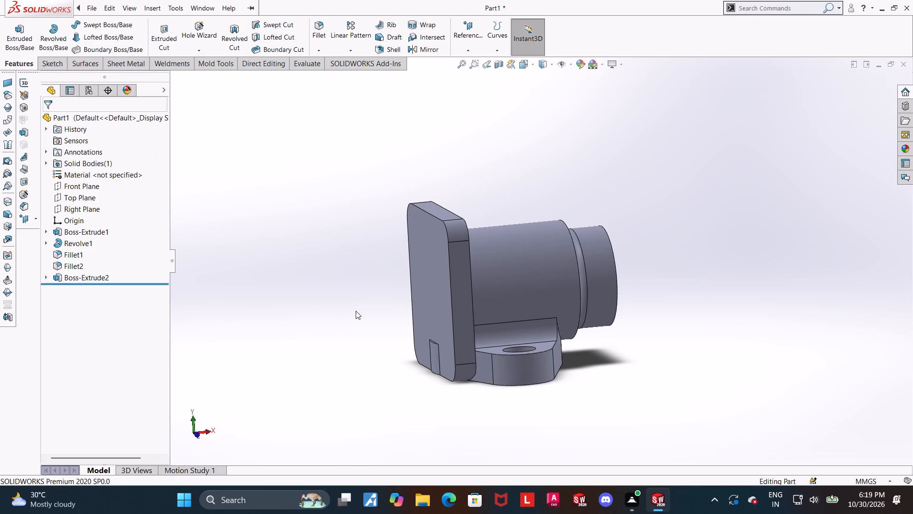
middle_drag(312, 307, 323, 304)
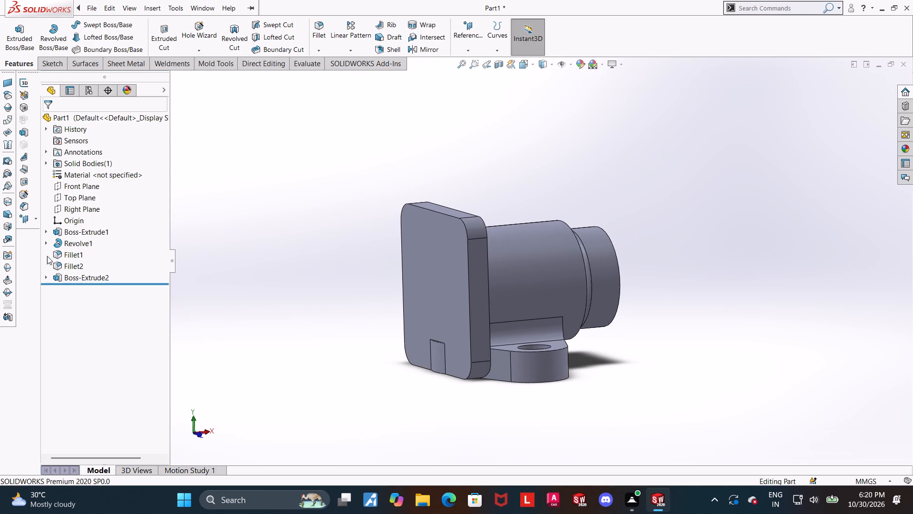
click(48, 234)
click(47, 236)
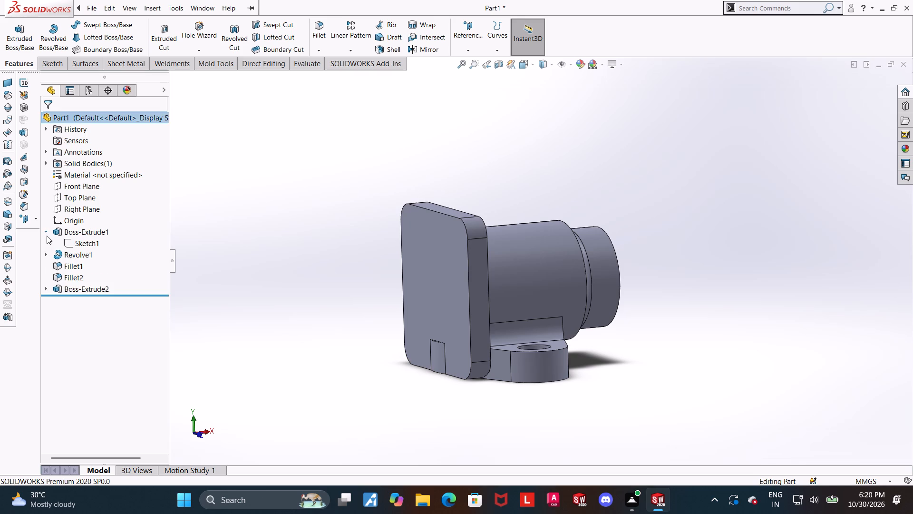
click(46, 241)
click(74, 255)
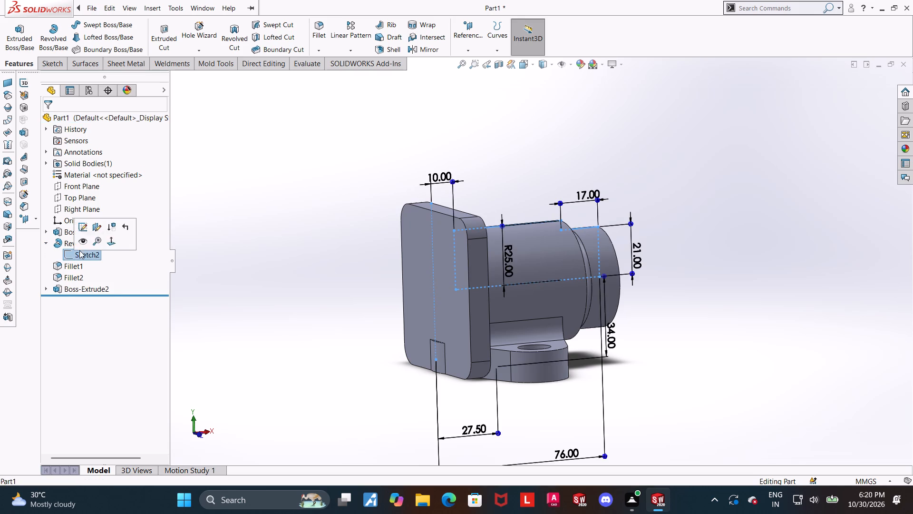
click(81, 227)
click(89, 253)
click(109, 239)
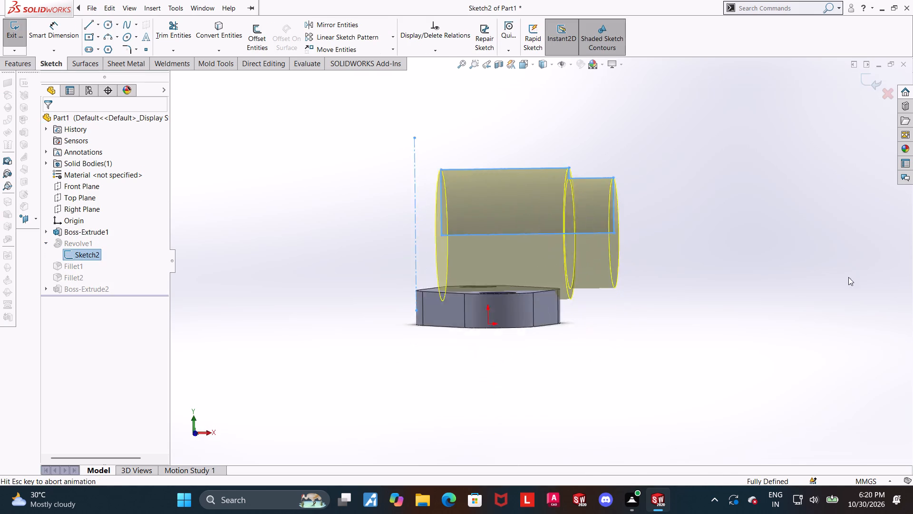
click(800, 302)
scroll(465, 117, up, 2)
scroll(466, 133, down, 2)
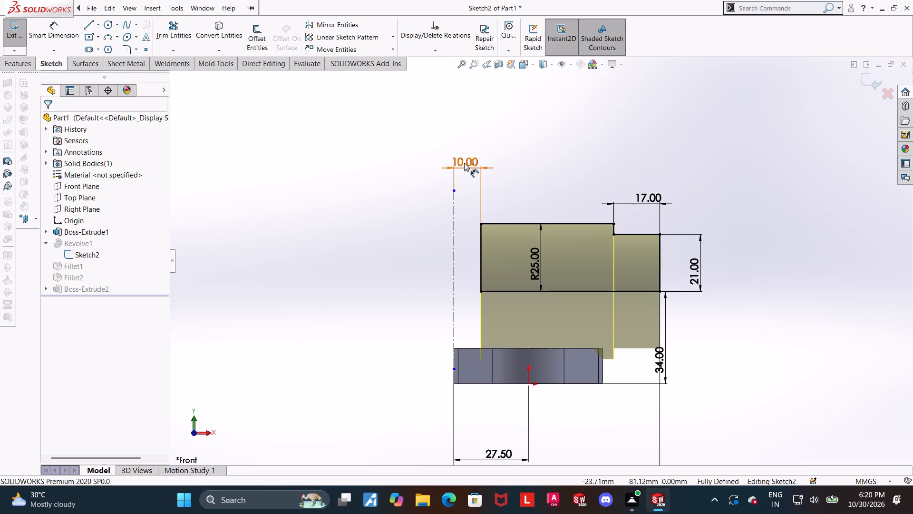
double_click(464, 163)
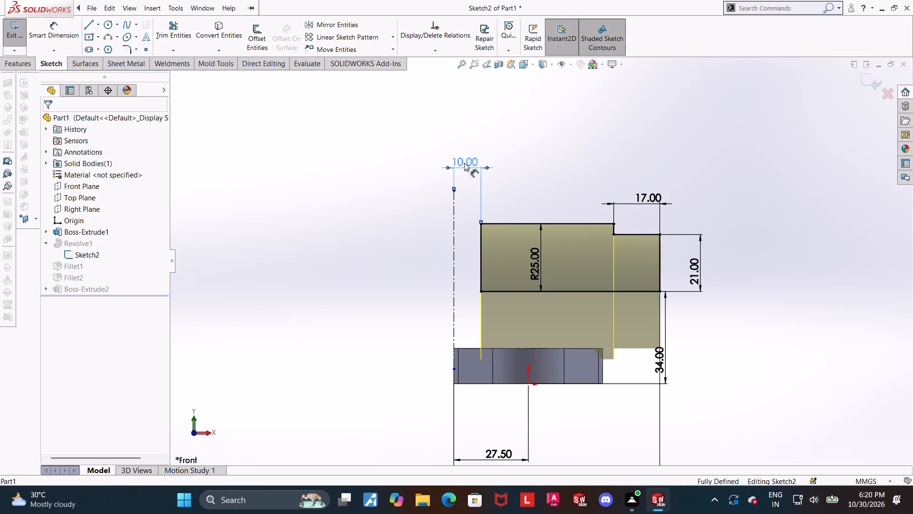
key(9)
key(Return)
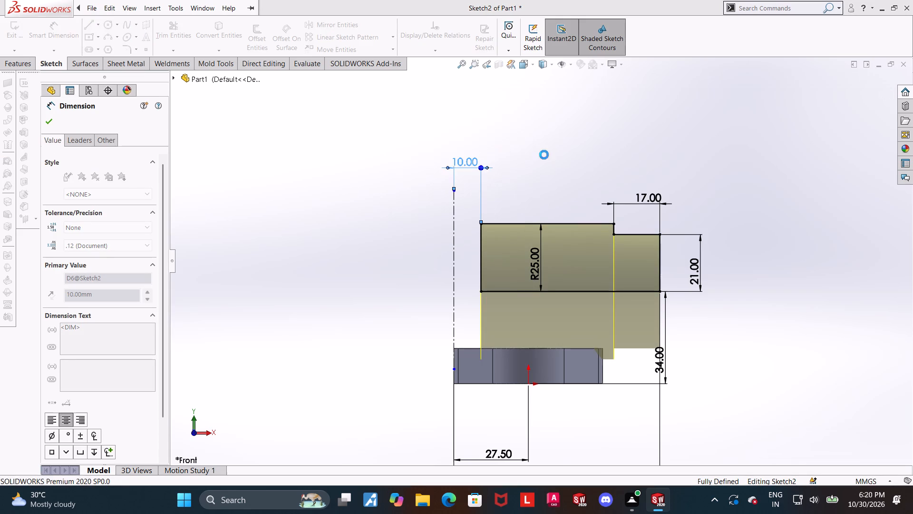
click(784, 278)
scroll(782, 277, up, 2)
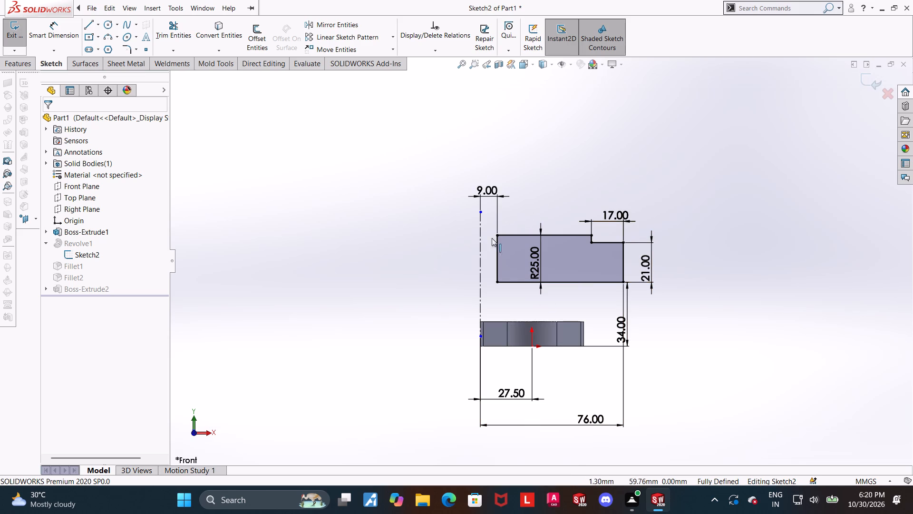
scroll(397, 223, up, 1)
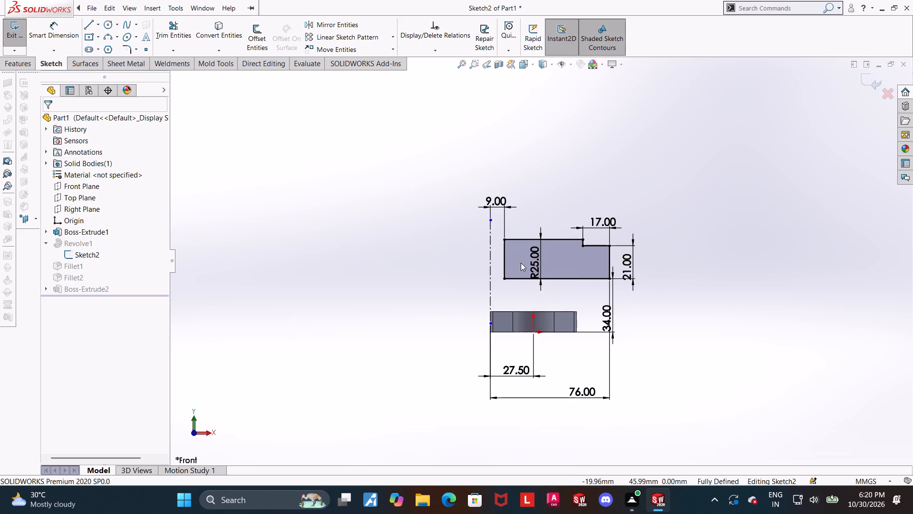
scroll(497, 262, down, 1)
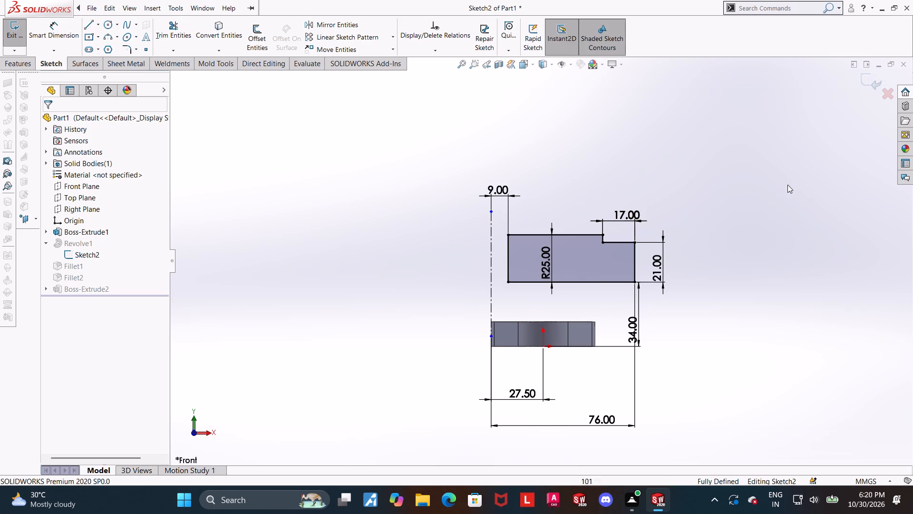
click(867, 77)
Examine the flange, stepped cylinder and two-hole plate from several angles, then from directly below.
scroll(728, 207, up, 3)
middle_drag(635, 303, 667, 335)
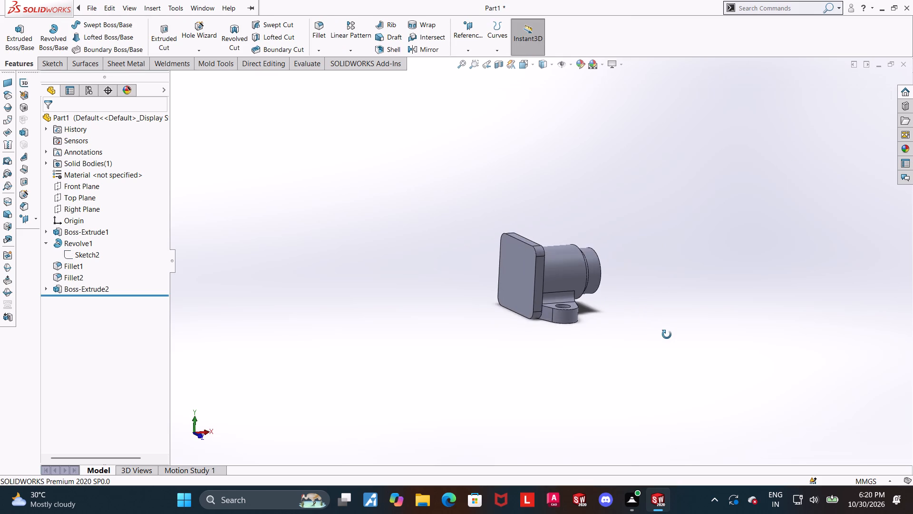
middle_drag(667, 335, 707, 277)
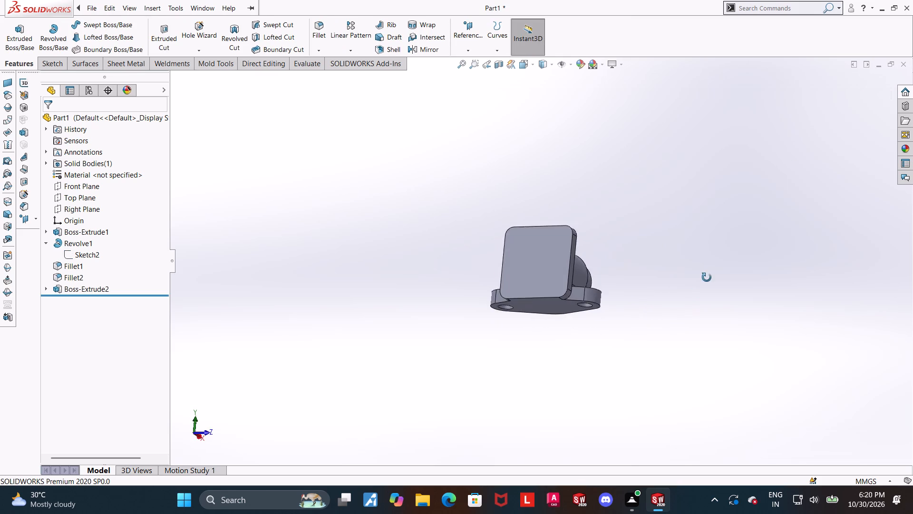
middle_drag(707, 277, 714, 236)
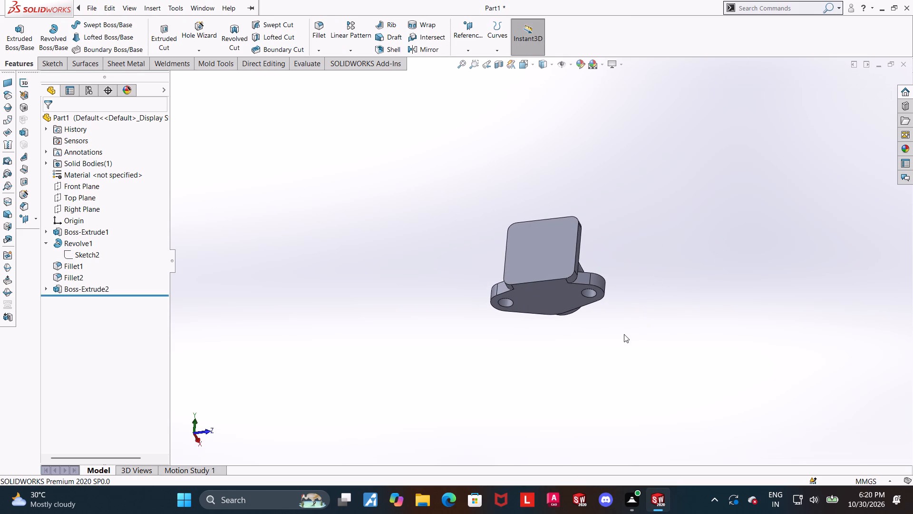
middle_drag(623, 334, 605, 195)
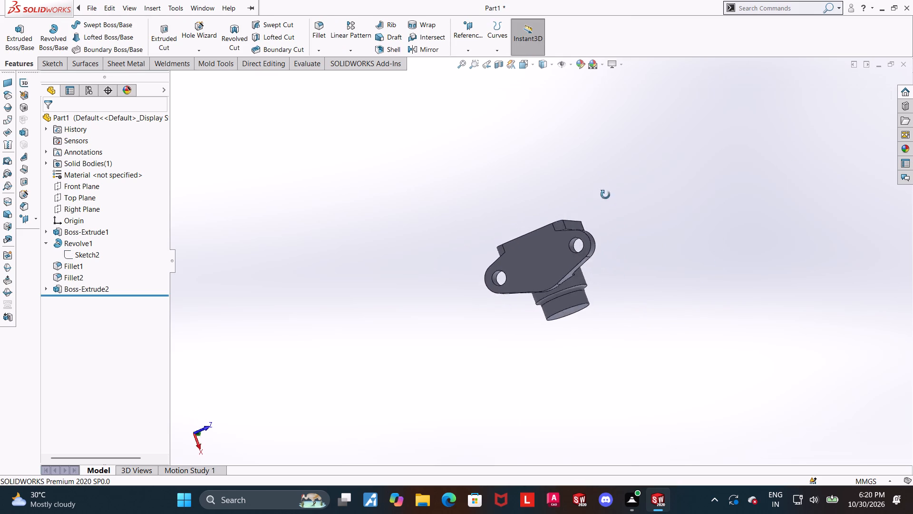
middle_drag(605, 195, 604, 163)
click(521, 67)
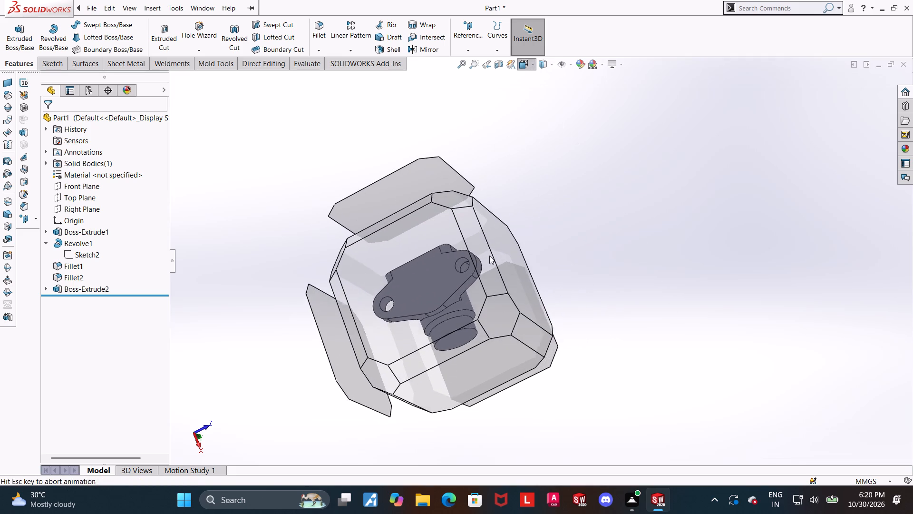
click(401, 284)
middle_drag(595, 296, 708, 271)
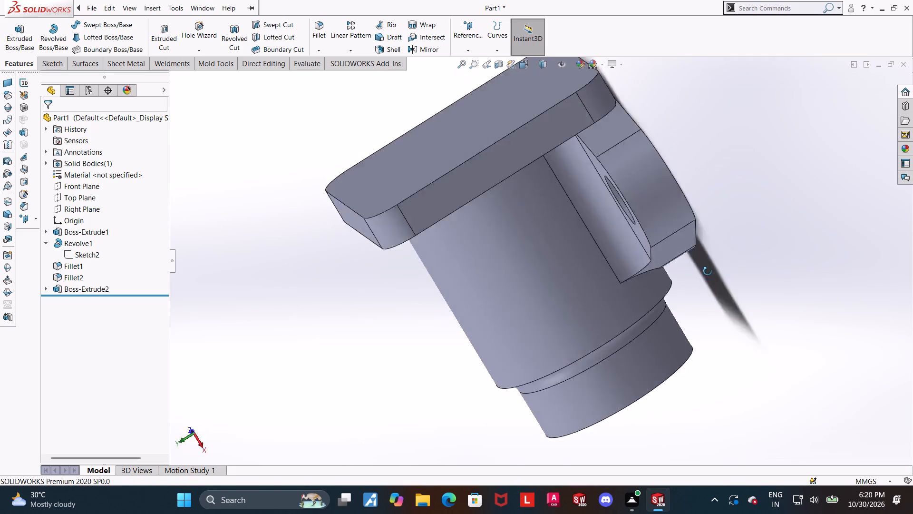
middle_drag(708, 271, 717, 400)
middle_drag(712, 292, 666, 384)
click(523, 60)
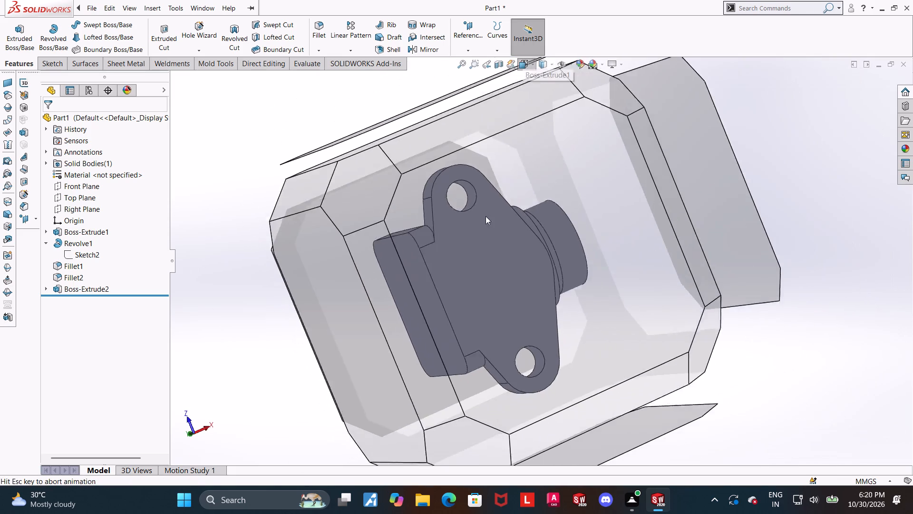
click(444, 300)
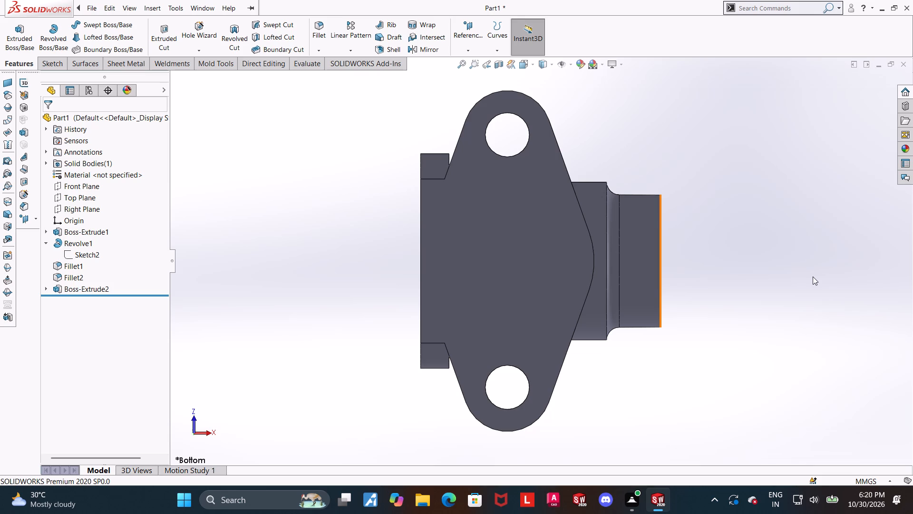
Set the model's display style to Hidden Lines Removed.
click(544, 57)
click(545, 64)
click(546, 101)
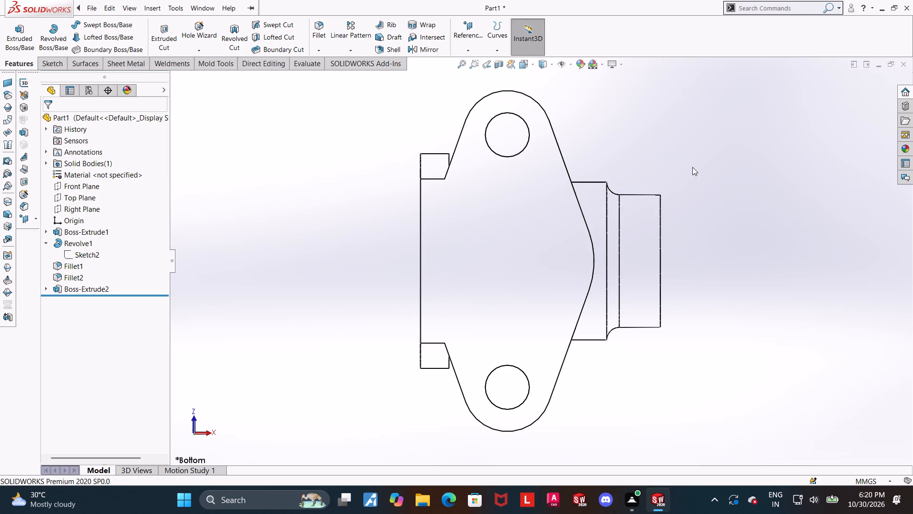
Examine the line-only model from the bottom, the side and the square flange's face to check how flange and plate meet.
middle_drag(653, 136, 651, 158)
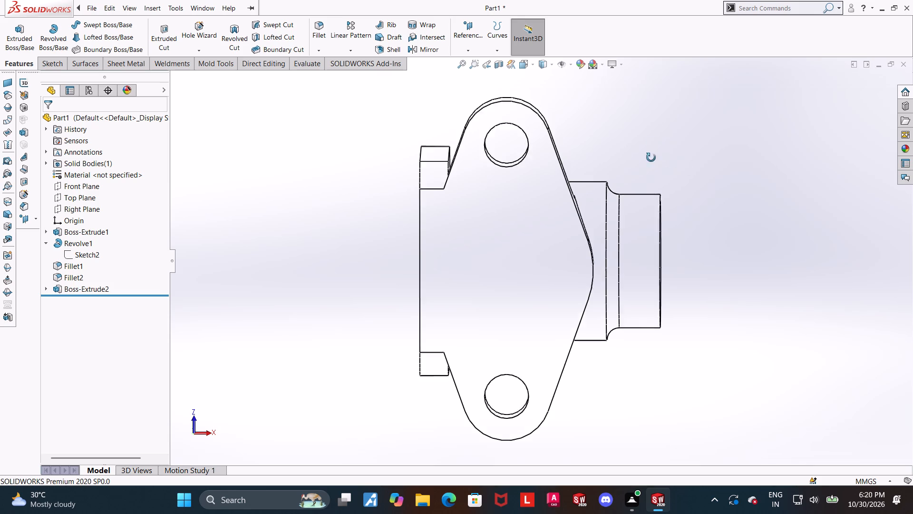
middle_drag(651, 158, 642, 294)
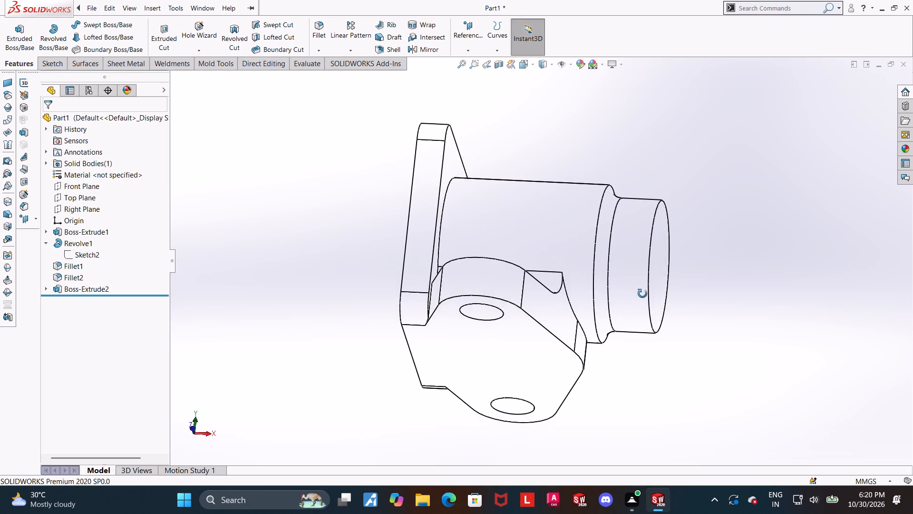
middle_drag(642, 294, 648, 108)
click(621, 79)
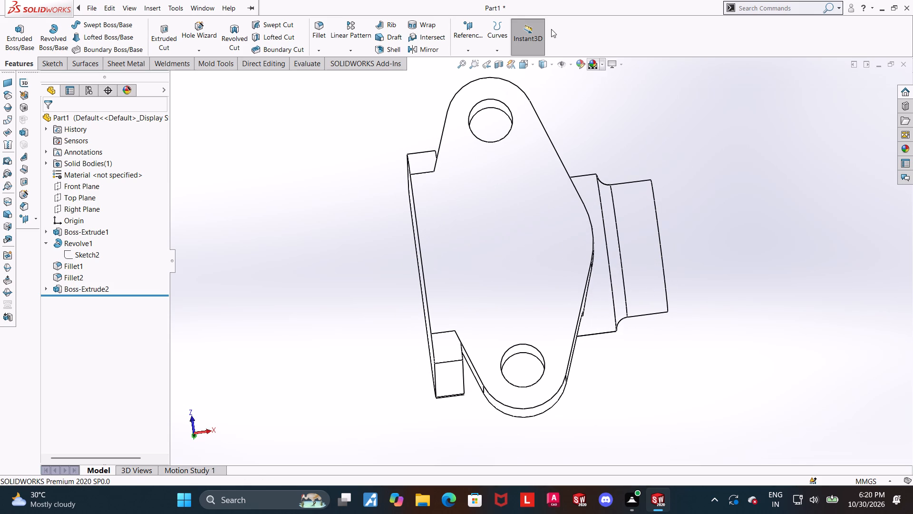
click(546, 64)
click(625, 158)
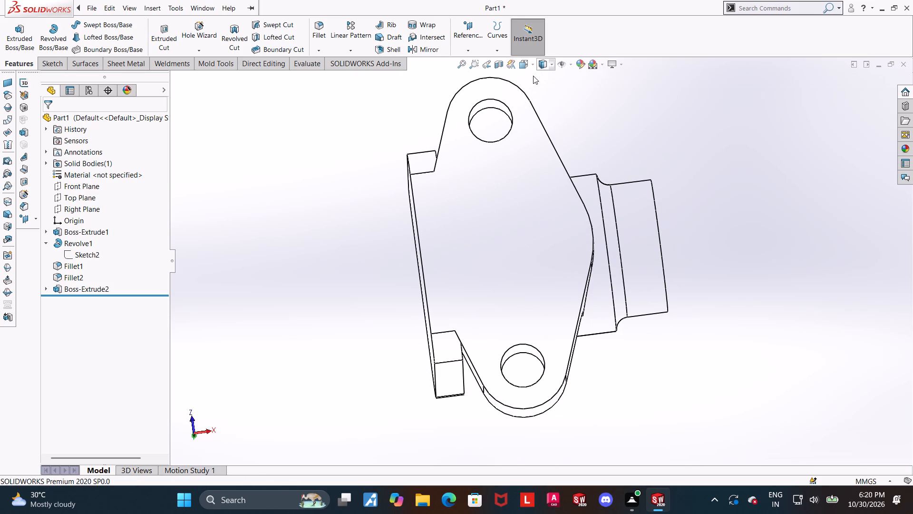
click(526, 66)
click(448, 235)
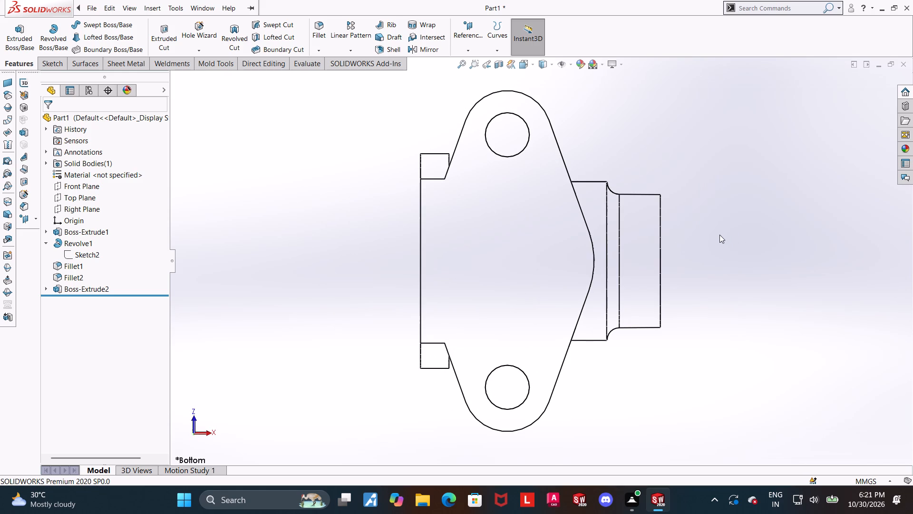
middle_drag(602, 161, 603, 172)
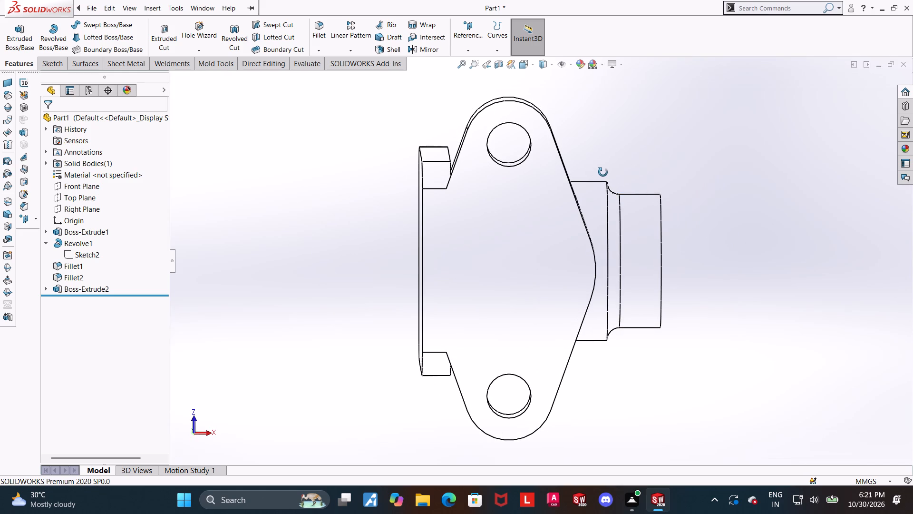
middle_drag(603, 172, 619, 387)
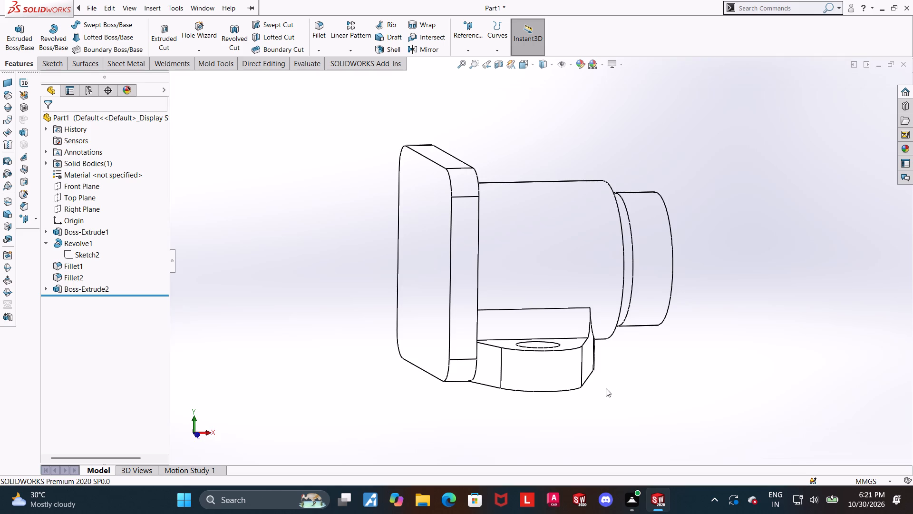
middle_drag(608, 385, 692, 382)
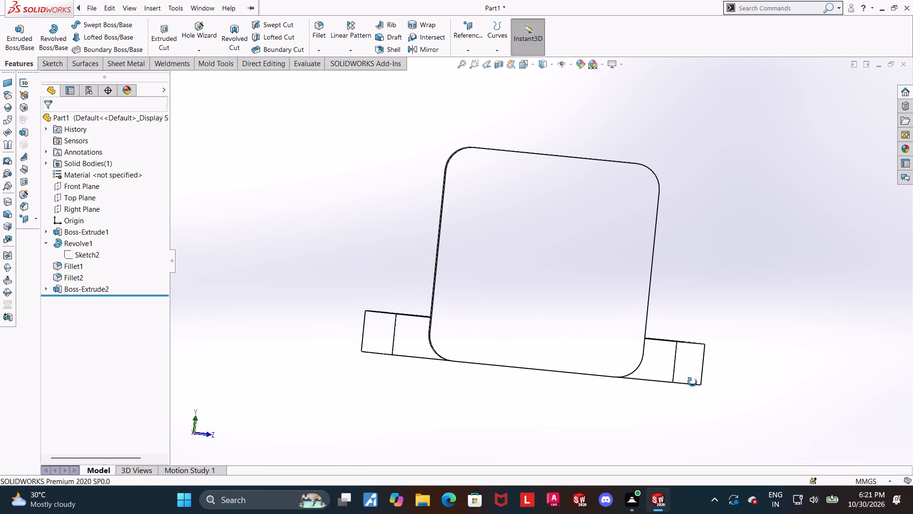
middle_drag(692, 382, 690, 381)
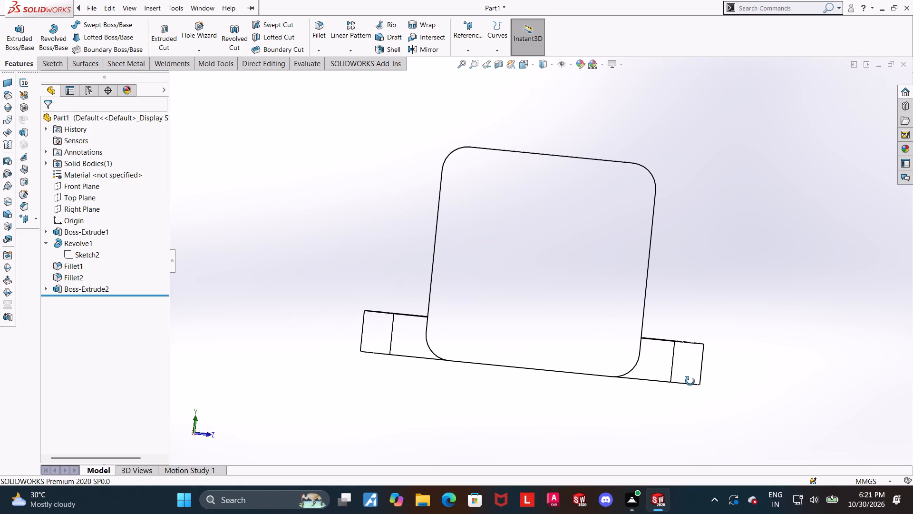
Examine the line-only model from the flange side, the cylinder end and above to review its overall shape.
middle_drag(690, 381, 640, 377)
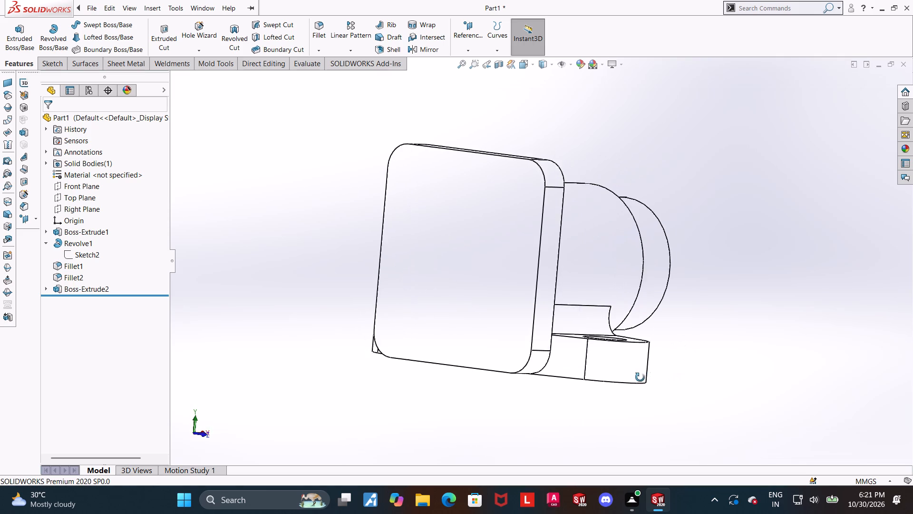
middle_drag(640, 377, 573, 413)
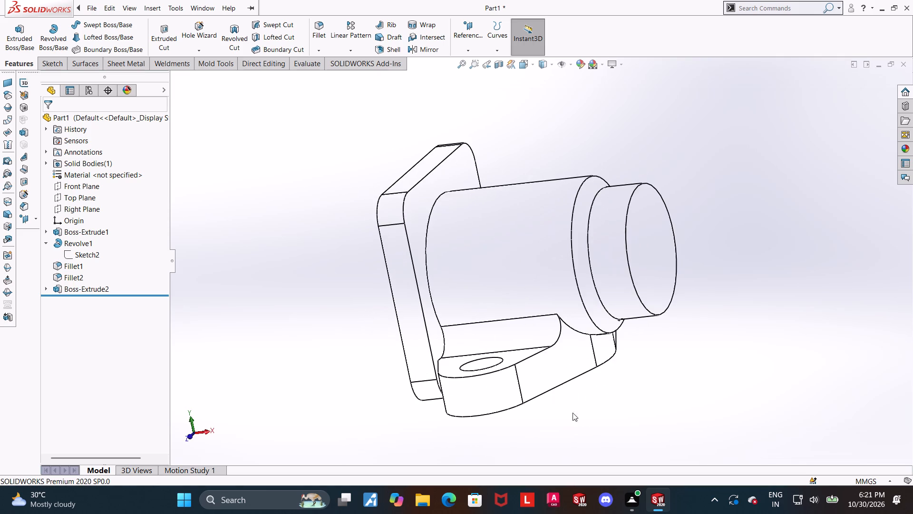
middle_drag(573, 413, 570, 425)
middle_drag(613, 297, 687, 395)
scroll(660, 308, up, 1)
middle_drag(660, 316, 652, 376)
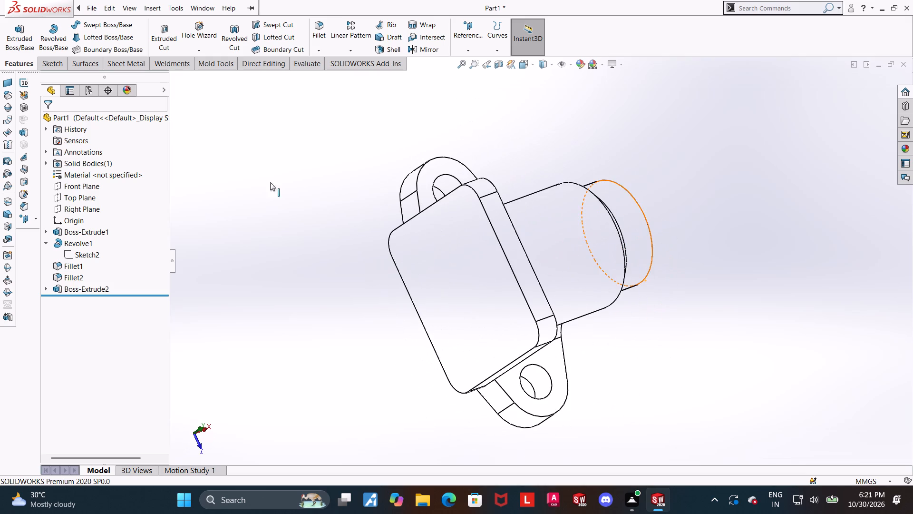
scroll(439, 265, up, 3)
middle_drag(538, 298, 477, 178)
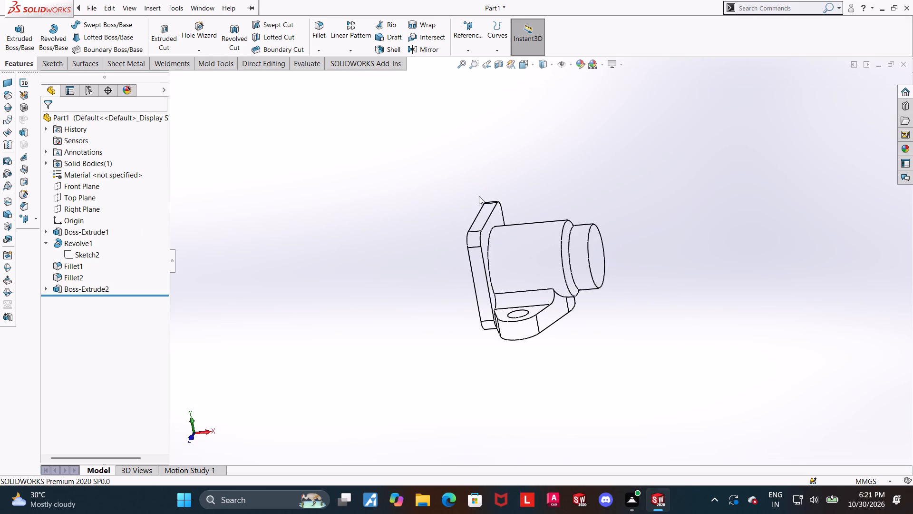
Start a new sketch on the Front Plane and view it face-on.
click(79, 188)
click(85, 173)
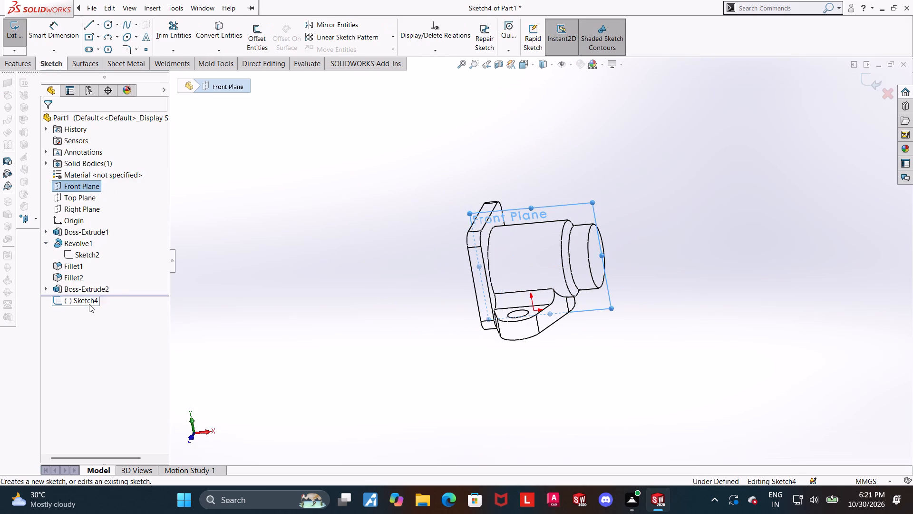
click(89, 304)
click(107, 288)
scroll(725, 312, up, 3)
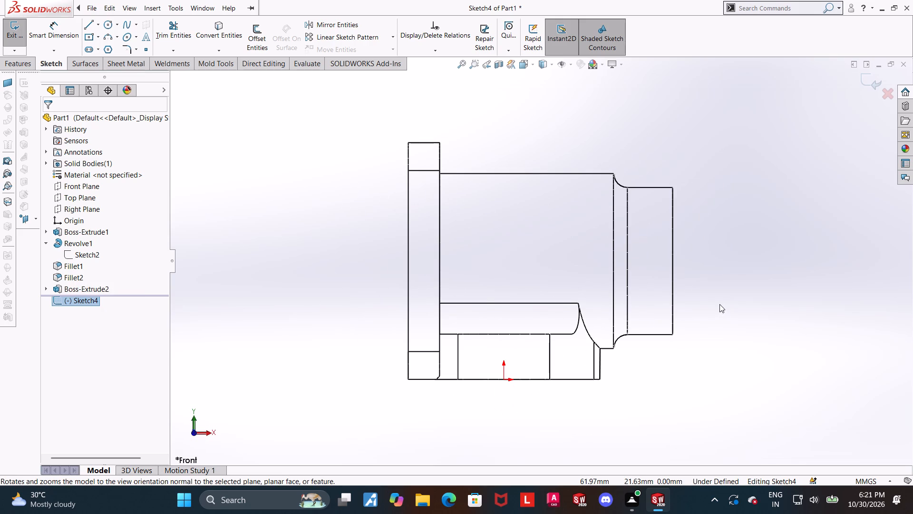
scroll(751, 250, down, 1)
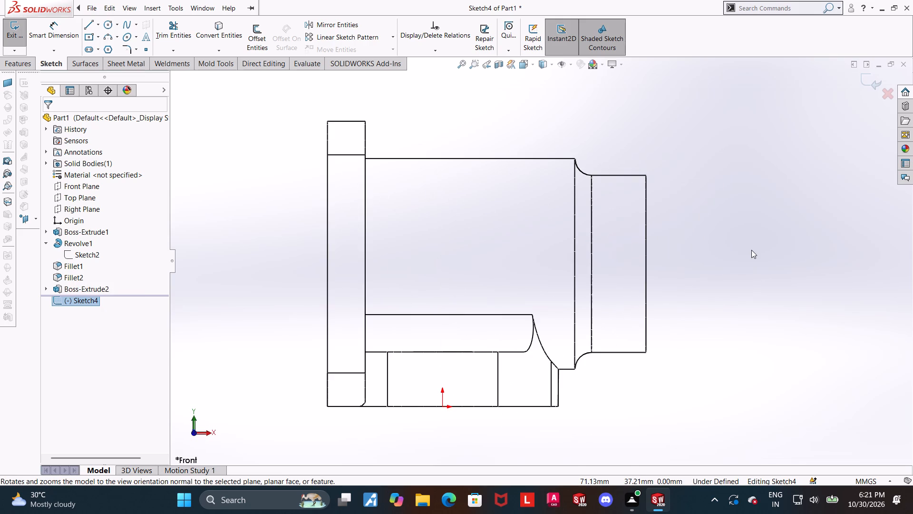
scroll(756, 286, up, 2)
click(728, 278)
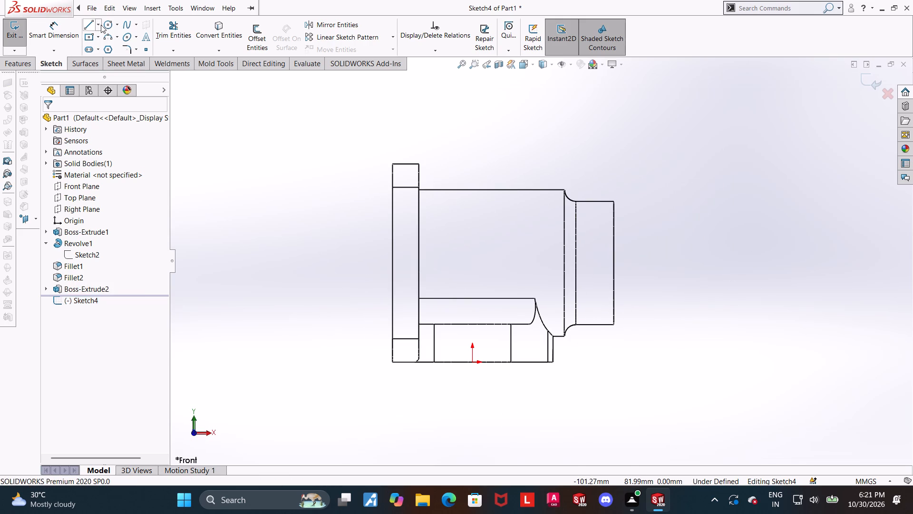
Sketch a nine-segment stepped line inside the cylinder from the flange's outer face to the small end face, last segment about 24 mm long.
click(89, 22)
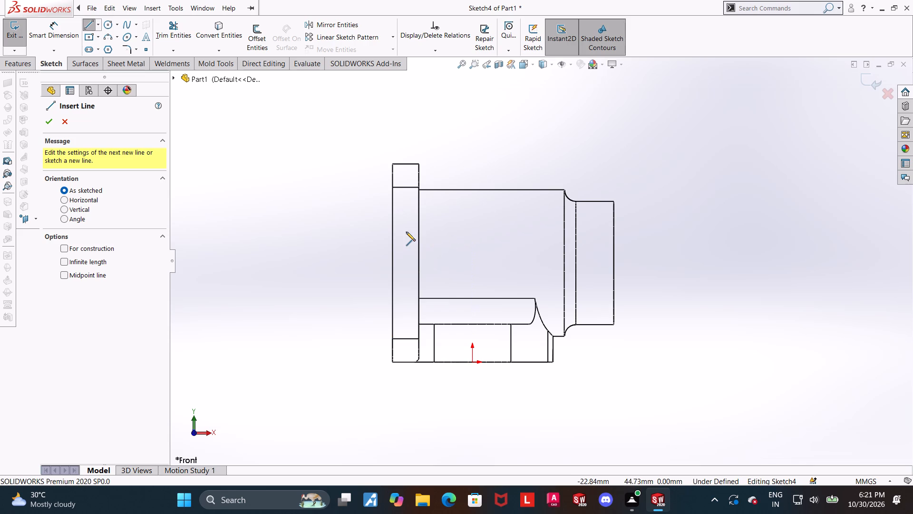
click(391, 219)
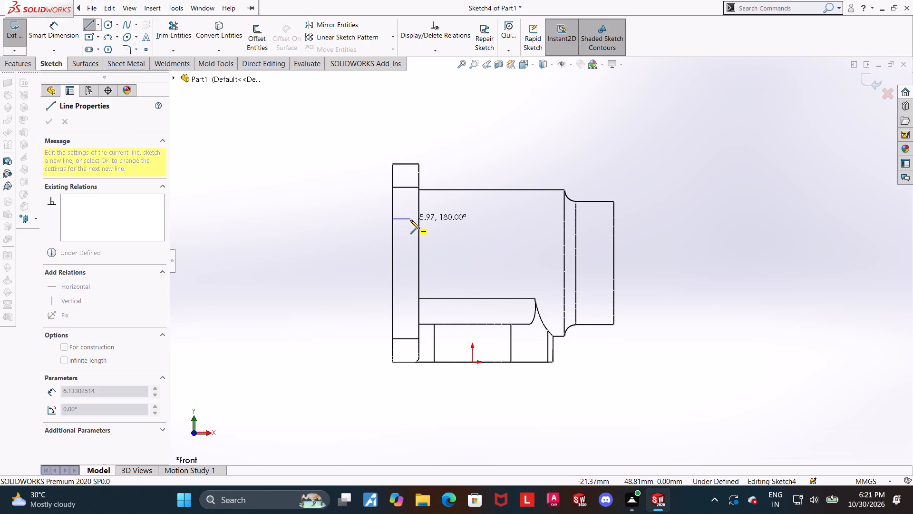
click(401, 220)
click(400, 228)
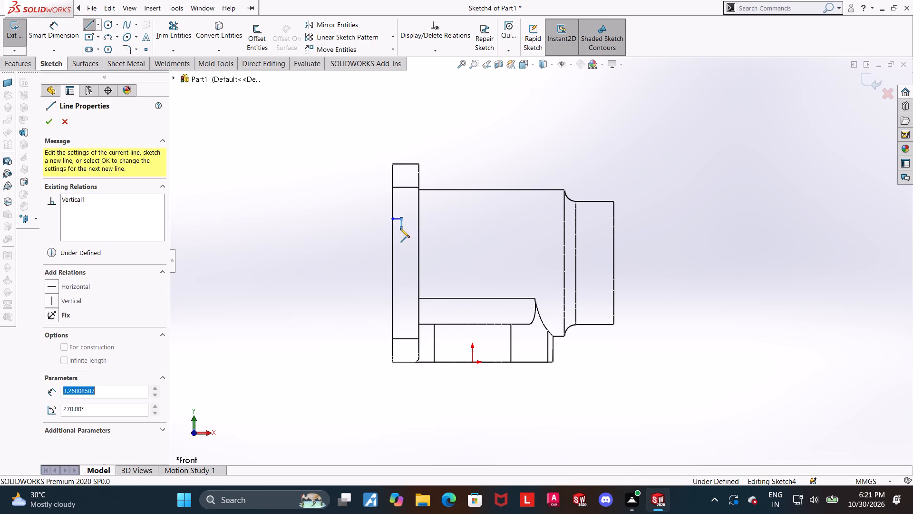
click(441, 231)
click(441, 223)
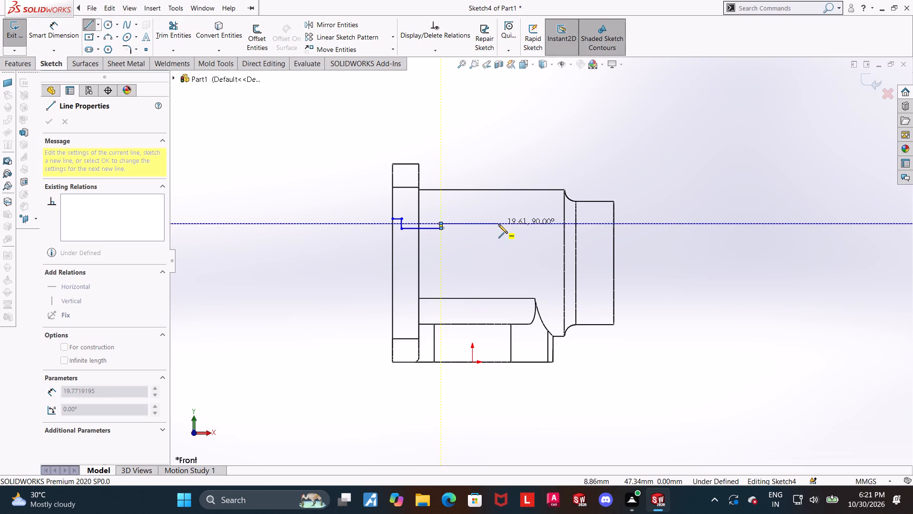
click(501, 224)
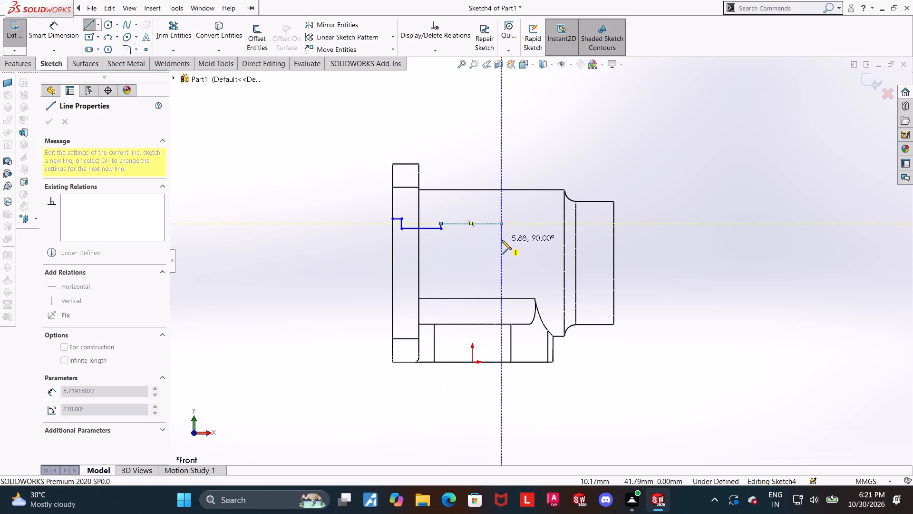
click(502, 240)
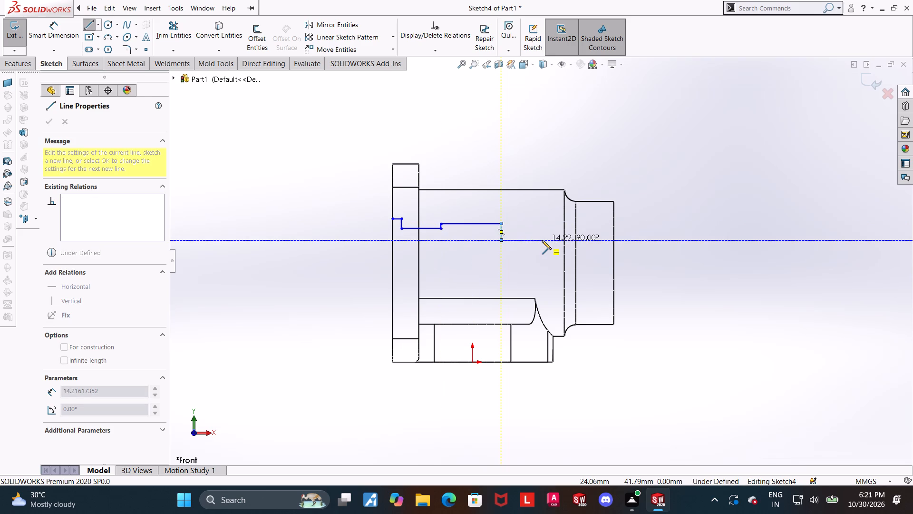
click(544, 242)
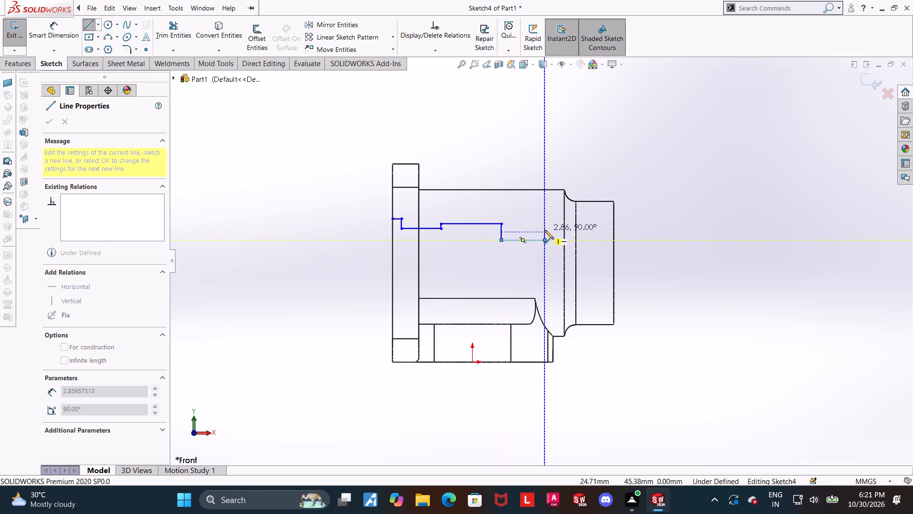
click(544, 230)
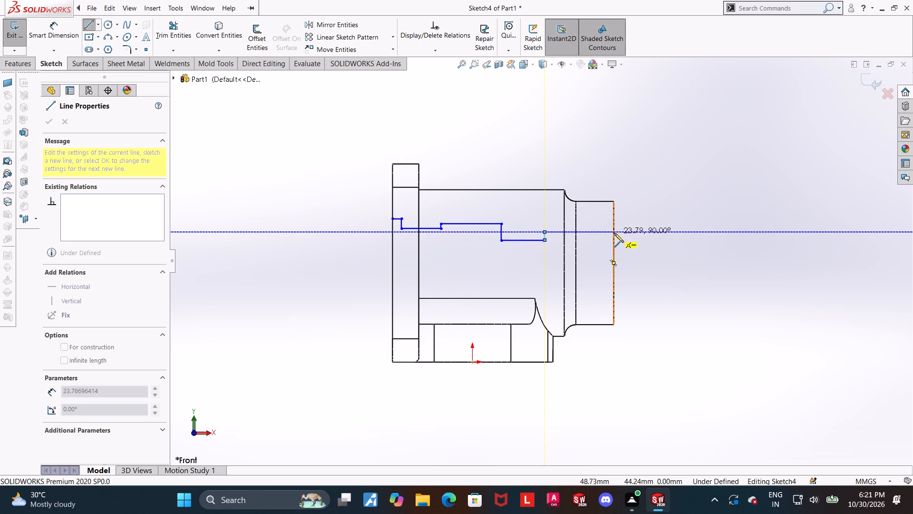
click(614, 233)
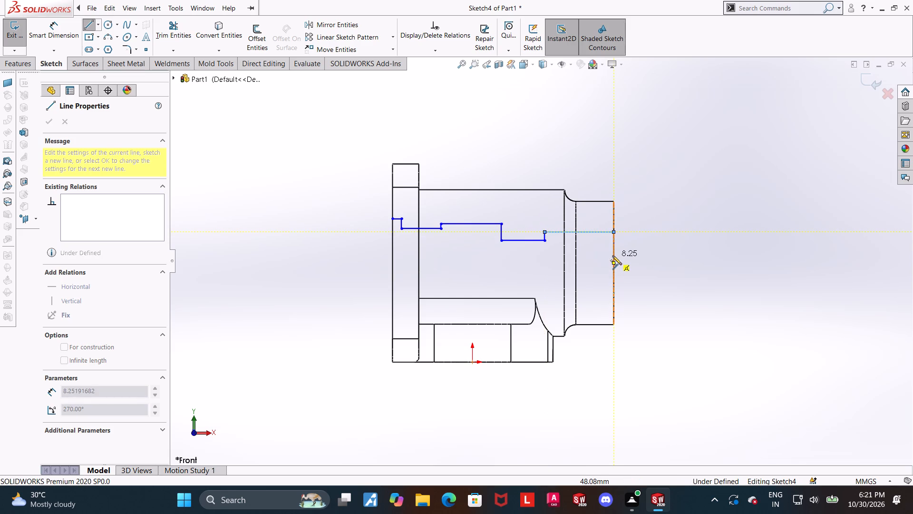
Close the stepped profile with a line down the small end face, a 76 mm horizontal base line and a line up the flange face.
click(612, 256)
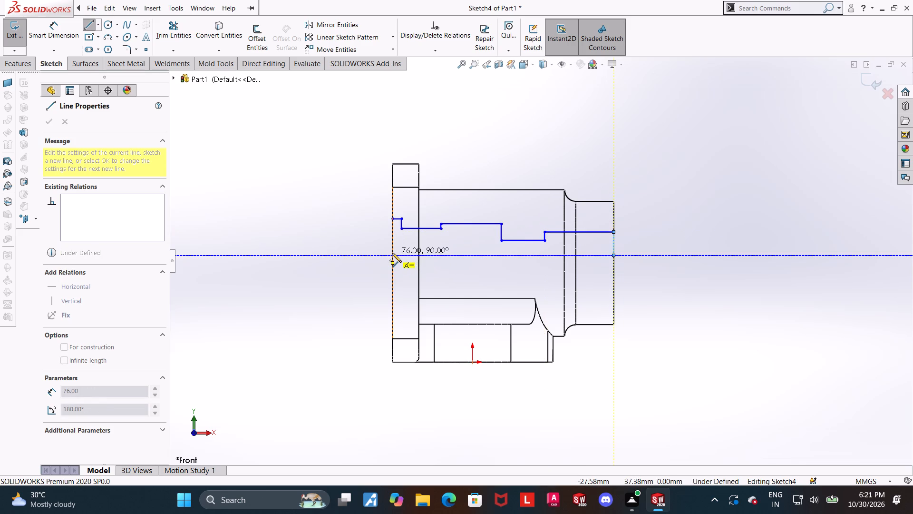
click(392, 253)
click(394, 220)
key(Escape)
key(Escape)
key(Escape)
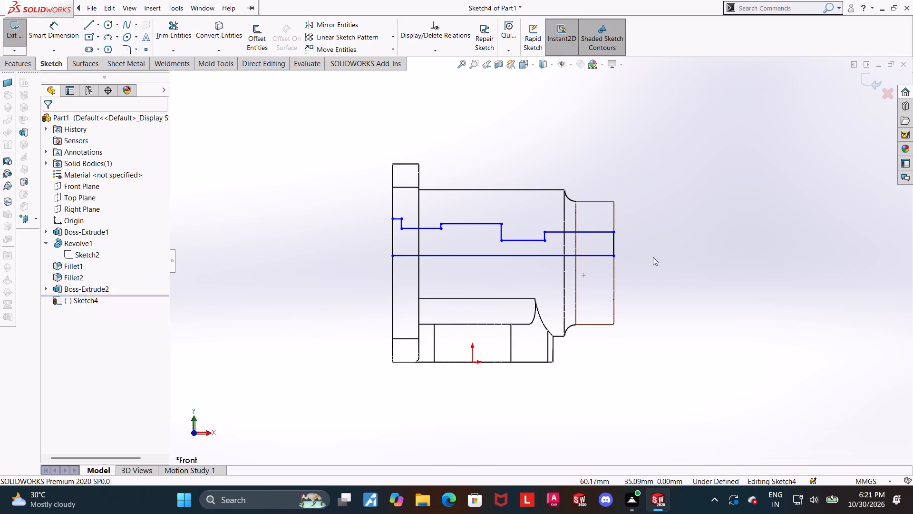
Dimension the height of the profile's step at the cylinder's small end above the horizontal base line as 15 mm.
click(48, 21)
click(590, 233)
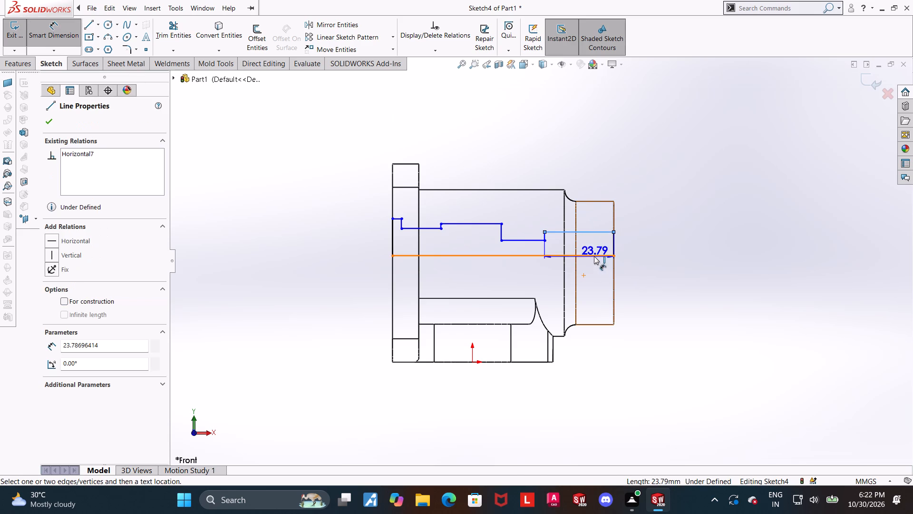
click(594, 256)
click(664, 256)
text(30/2)
key(Return)
key(Escape)
click(668, 259)
Dimension the profile's horizontal base line 34 mm above the origin.
scroll(666, 257, up, 2)
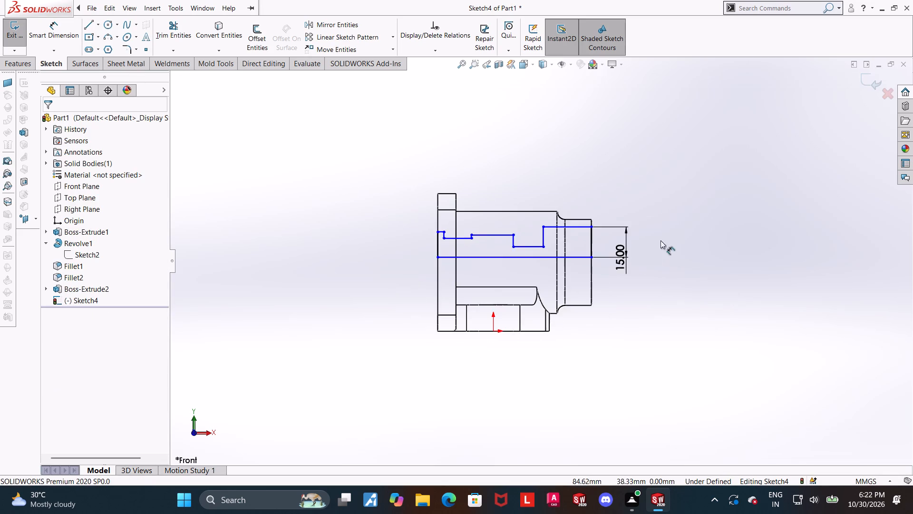
scroll(636, 203, down, 1)
scroll(590, 279, up, 1)
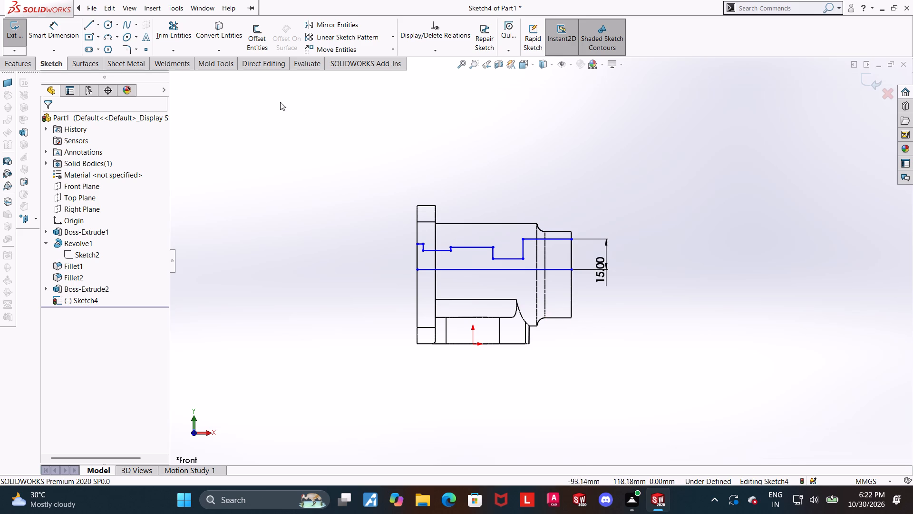
click(58, 32)
click(474, 343)
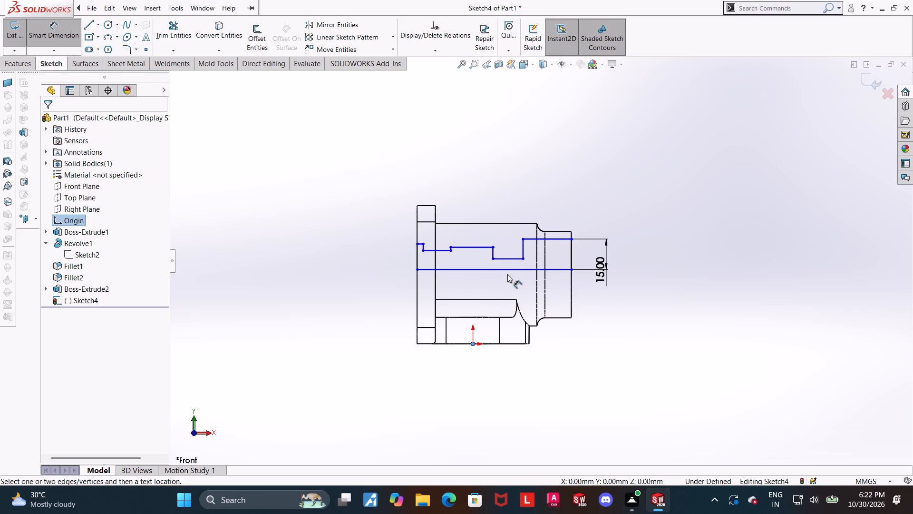
click(507, 269)
click(343, 345)
text(34)
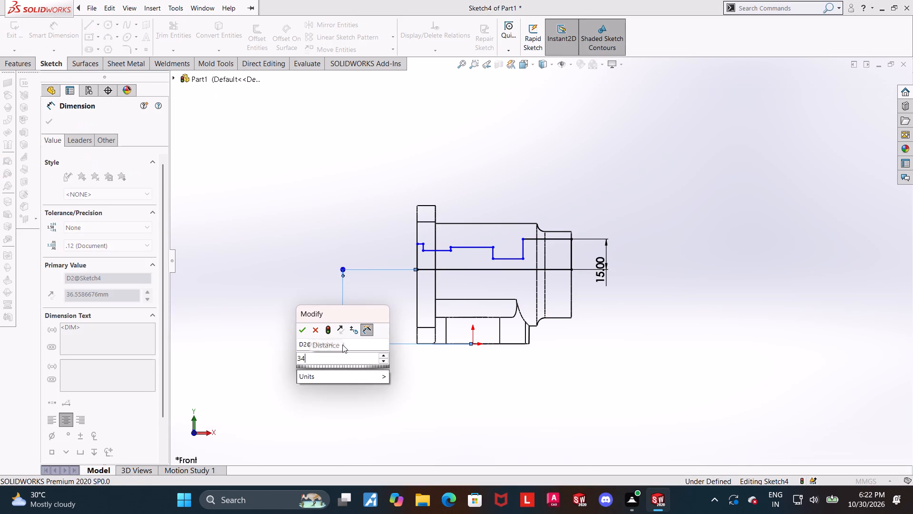
key(Return)
key(Escape)
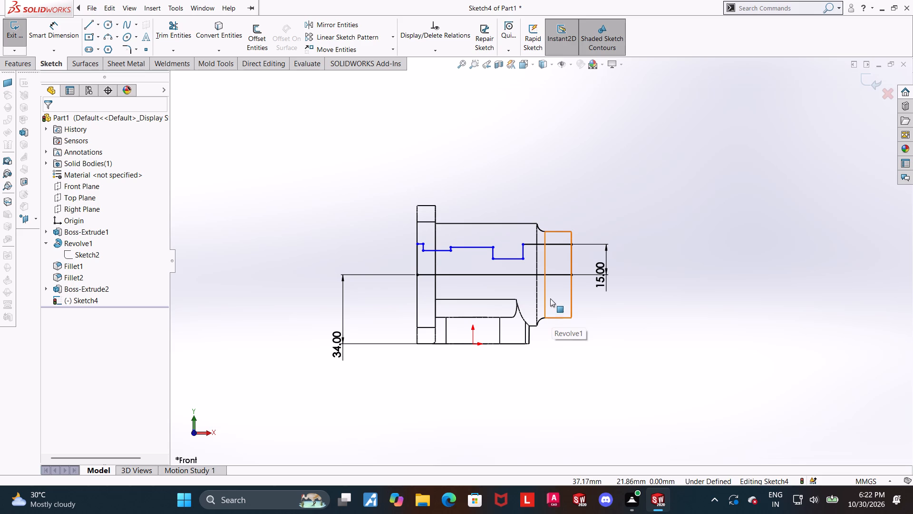
Dimension the height of the adjacent, lower step of the profile above the horizontal base line as 12.5 mm.
scroll(507, 242, down, 1)
click(41, 34)
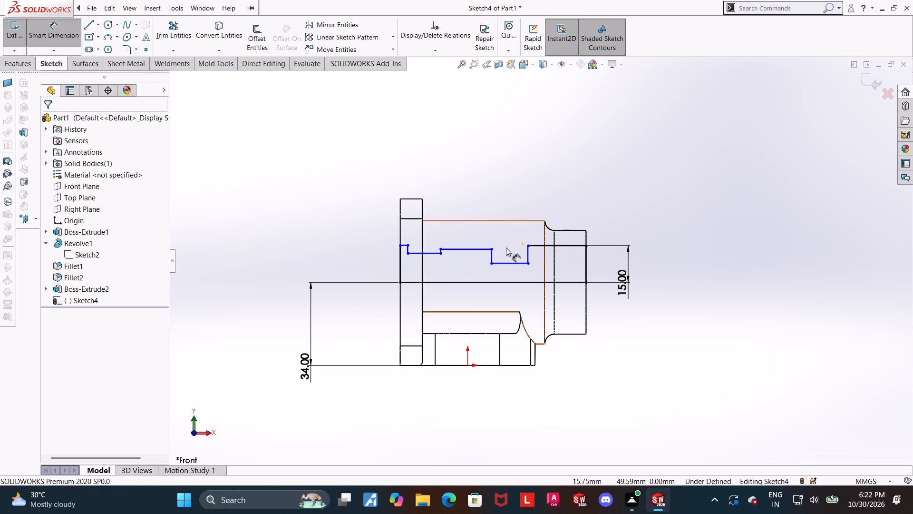
click(509, 263)
click(519, 282)
click(606, 284)
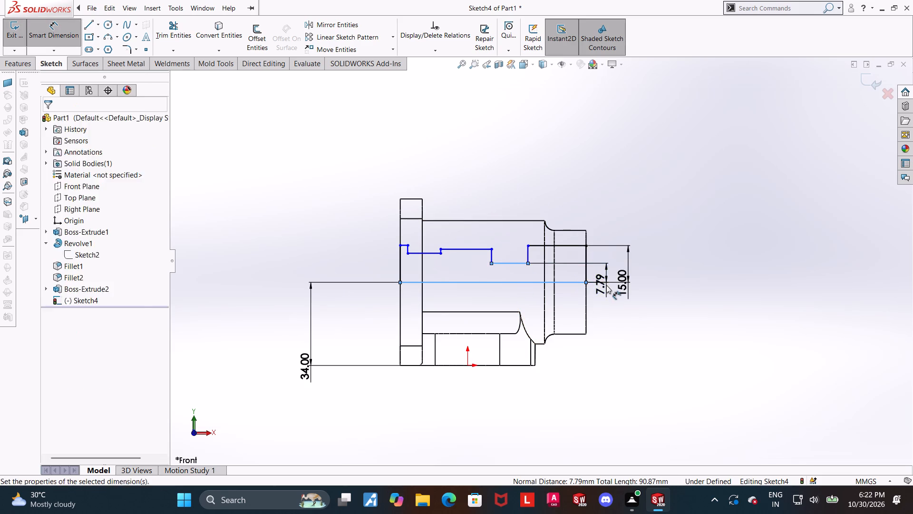
text(25/2)
key(Return)
key(Escape)
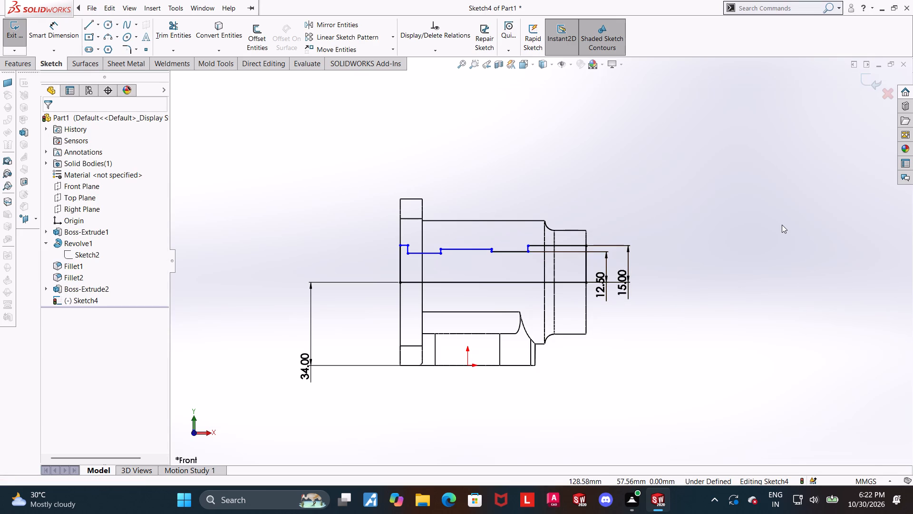
click(716, 291)
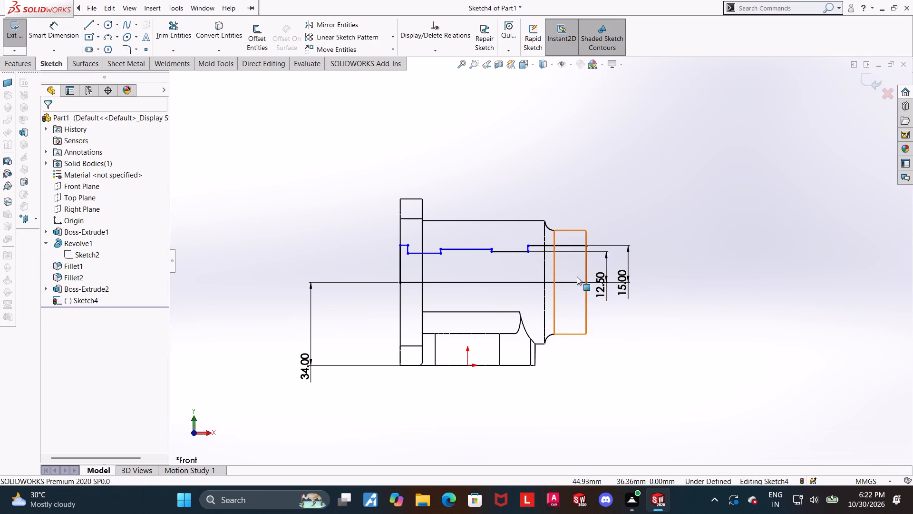
Dimension the length of the step at the cylinder's small end as 22 mm and place the dimension text beyond the end face.
scroll(577, 277, down, 2)
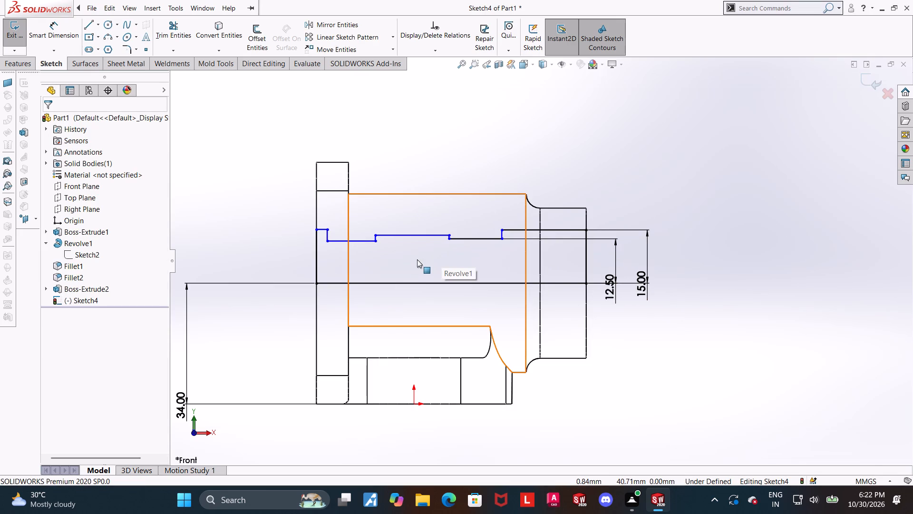
drag(39, 29, 44, 29)
scroll(499, 230, down, 2)
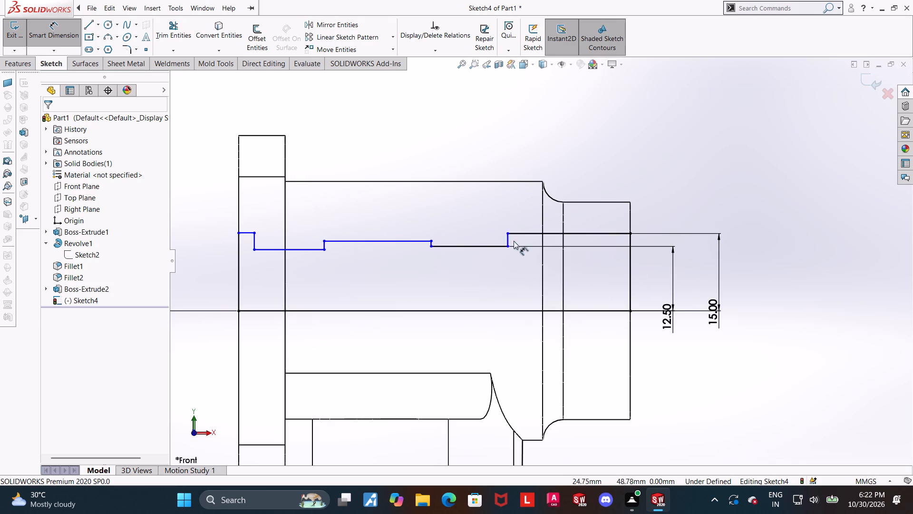
click(508, 237)
click(629, 258)
scroll(606, 294, down, 2)
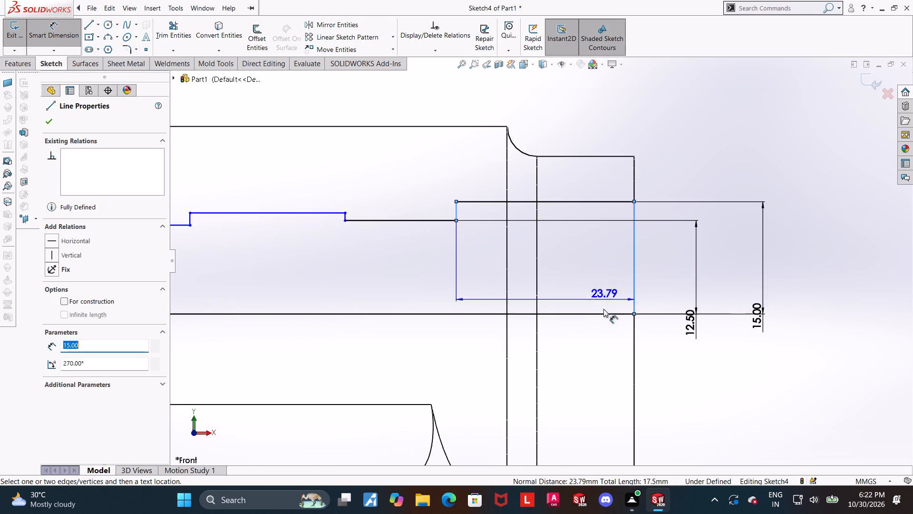
scroll(601, 356, up, 5)
click(590, 373)
text(22)
key(Return)
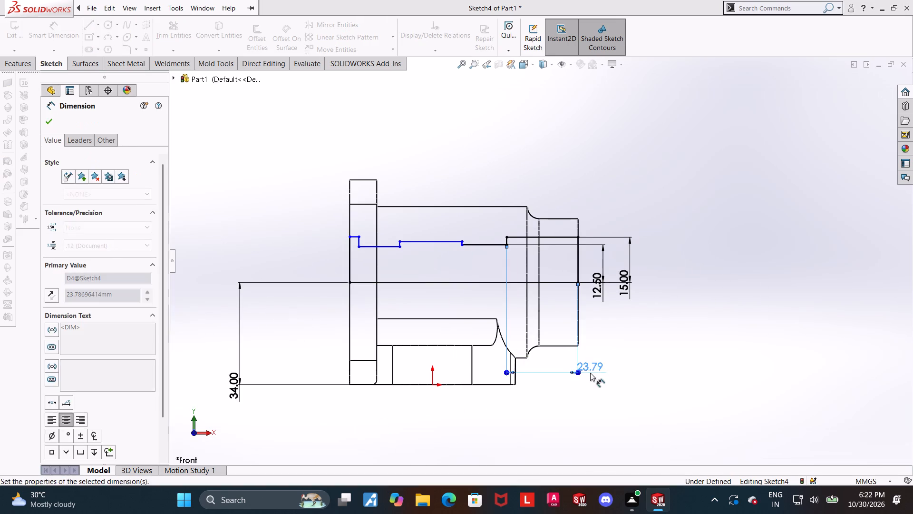
key(Escape)
click(662, 356)
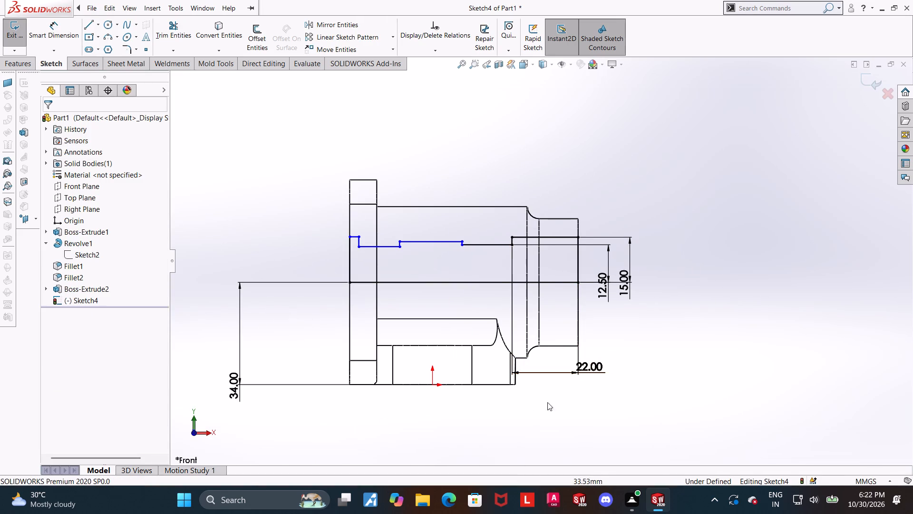
drag(590, 374, 613, 375)
click(621, 408)
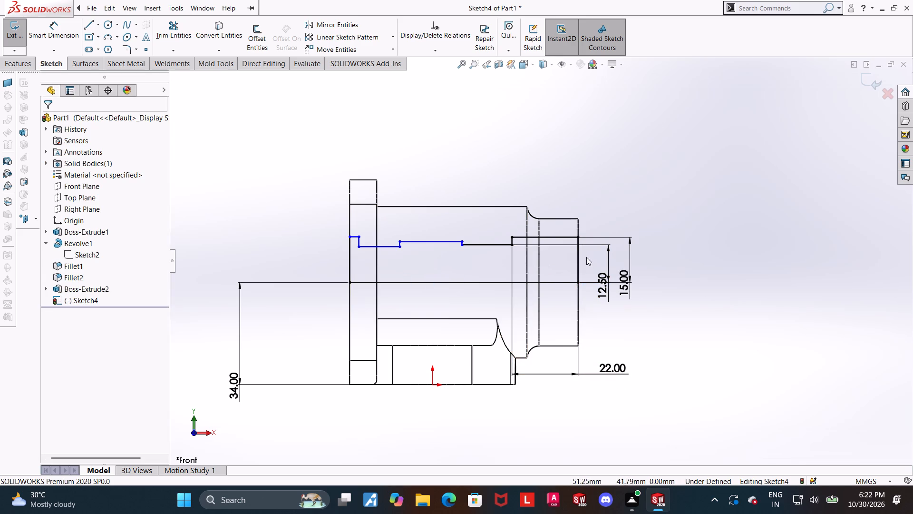
Dimension the height of the profile's raised middle step above the horizontal base line as 18.5 mm.
scroll(638, 321, up, 1)
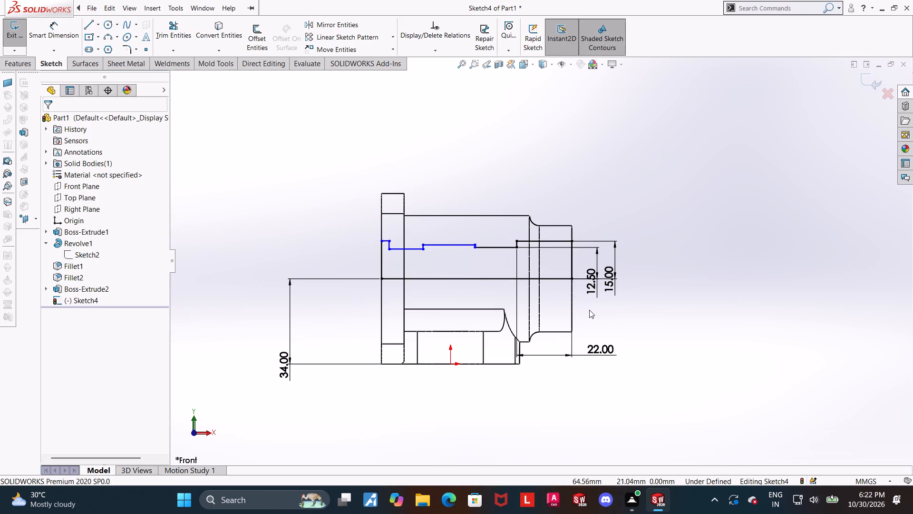
scroll(292, 251, down, 2)
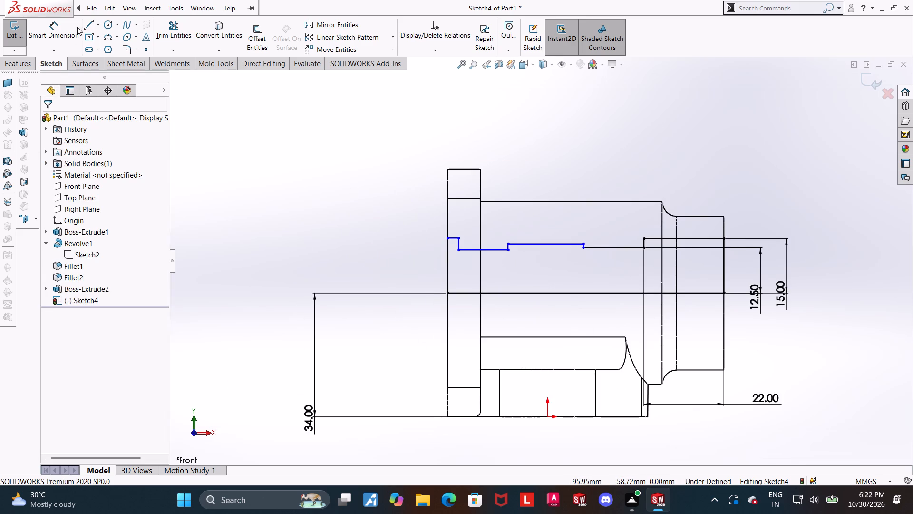
click(75, 24)
click(532, 245)
click(537, 290)
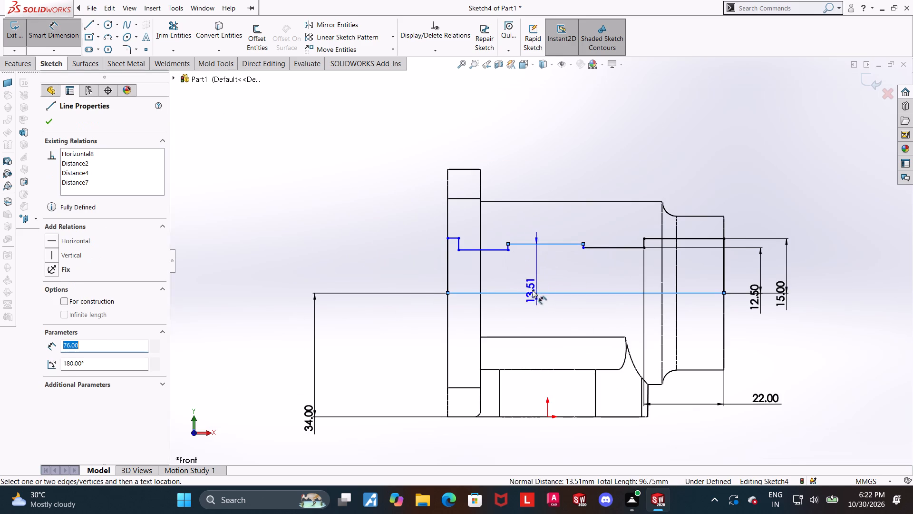
click(347, 279)
key(2)
key(BackSpace)
text(37/2)
key(Return)
key(Escape)
key(Escape)
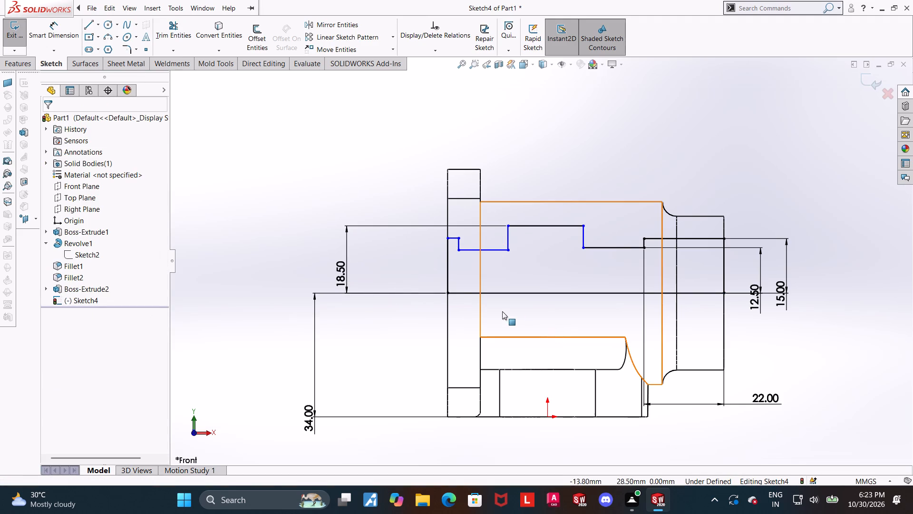
Dimension the length of the profile's raised middle step as 31 mm, placing the dimension above the cylinder.
scroll(524, 317, up, 1)
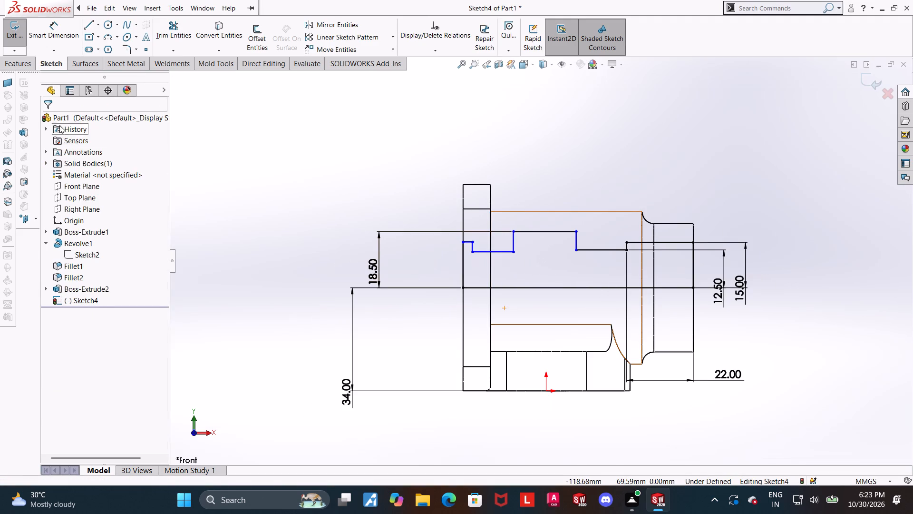
click(38, 29)
click(541, 232)
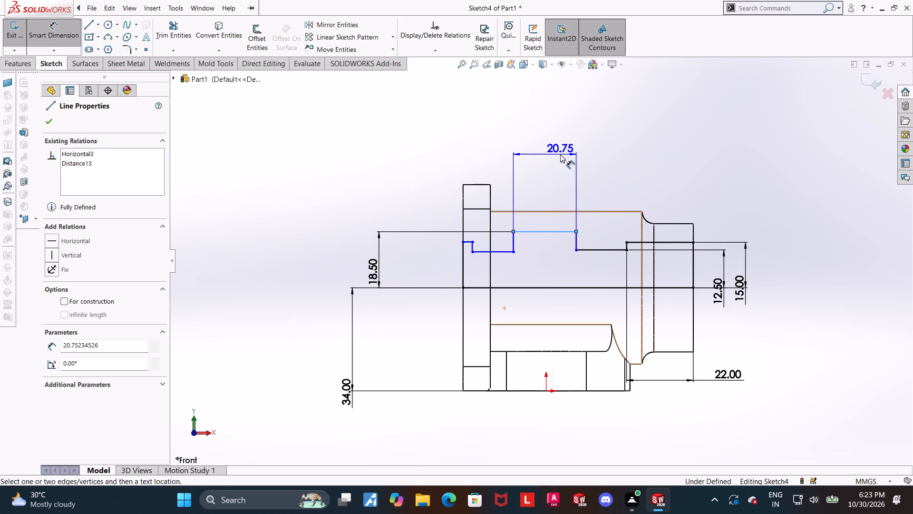
click(560, 154)
text(31)
key(Return)
key(Escape)
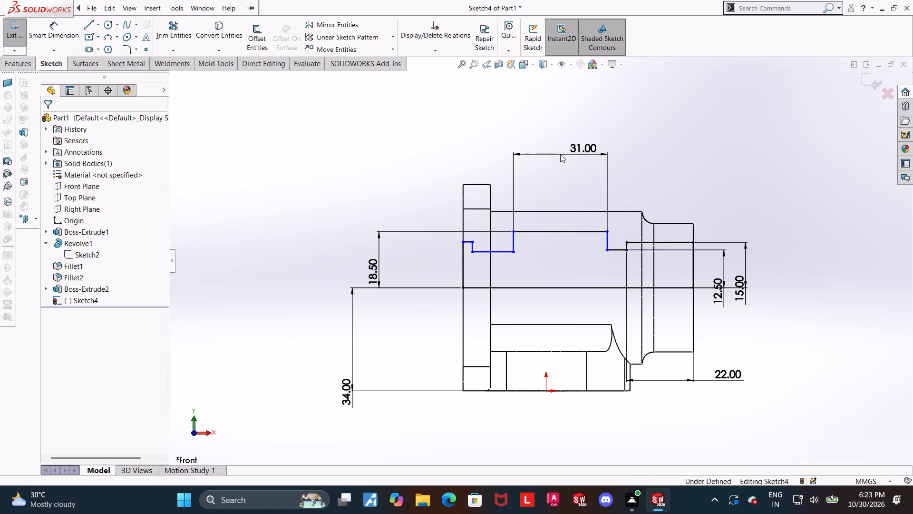
click(712, 155)
Dimension the height of the profile segment between the flange-end step and the raised middle step above the base line as 15 mm.
scroll(721, 197, down, 1)
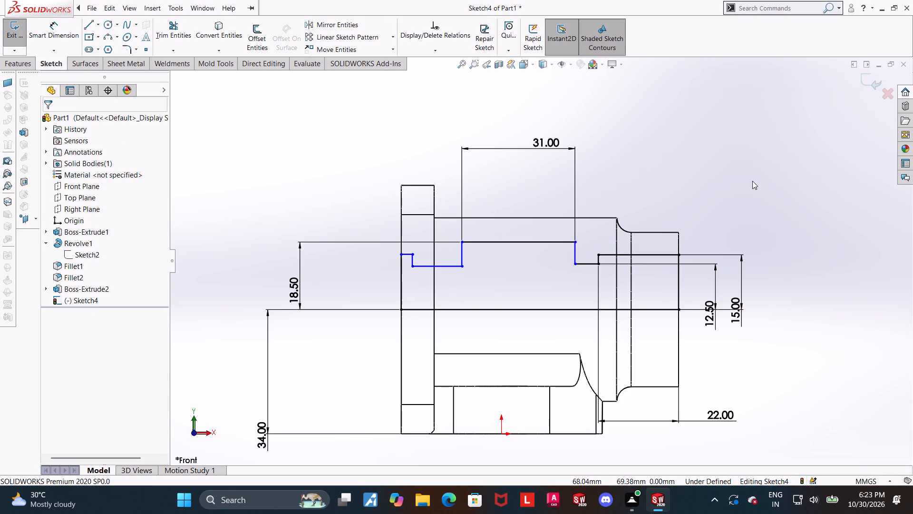
scroll(752, 181, down, 1)
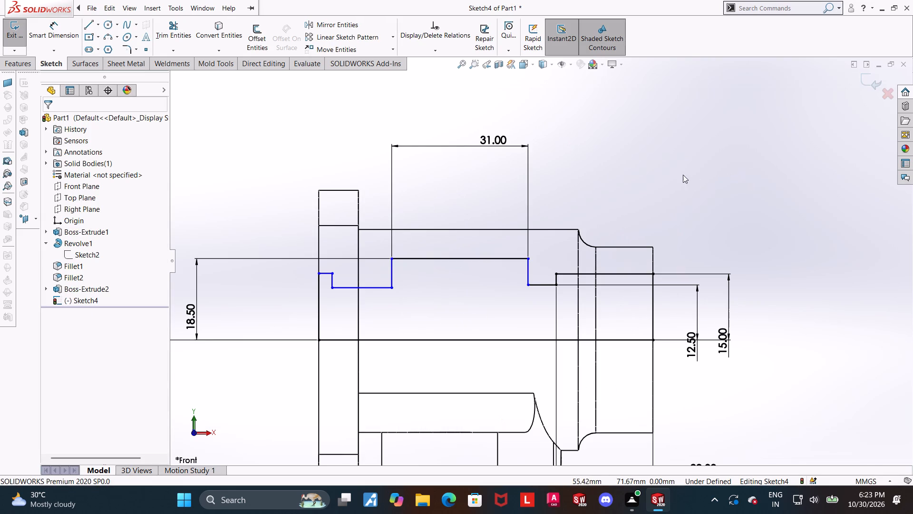
scroll(761, 354, up, 1)
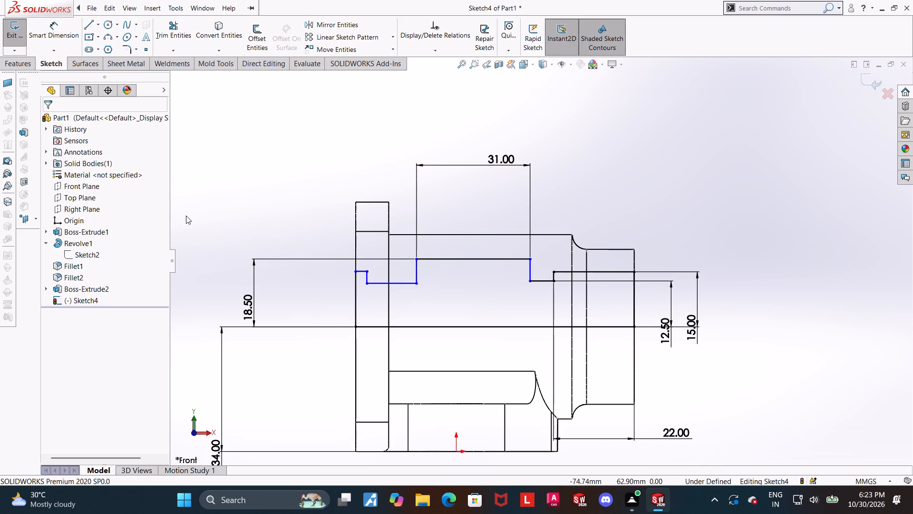
click(35, 26)
click(394, 285)
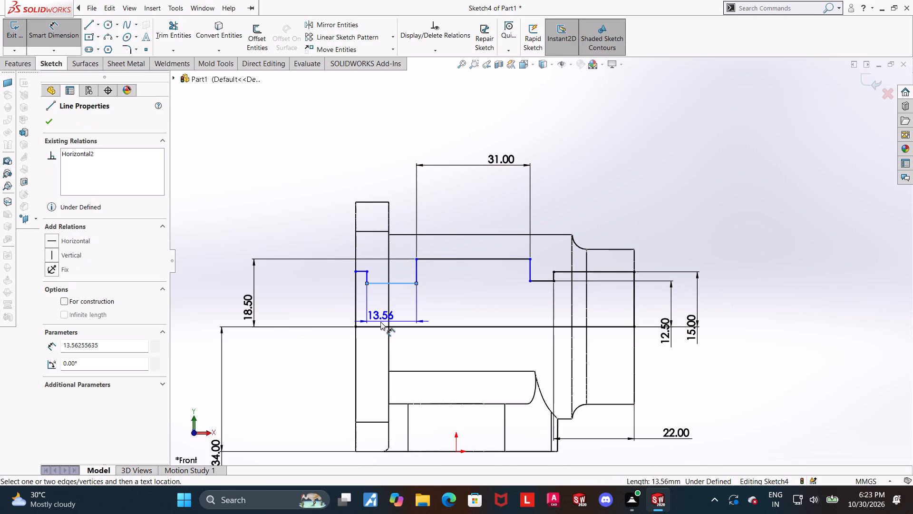
click(381, 325)
click(307, 308)
text(30/2)
key(Return)
key(Escape)
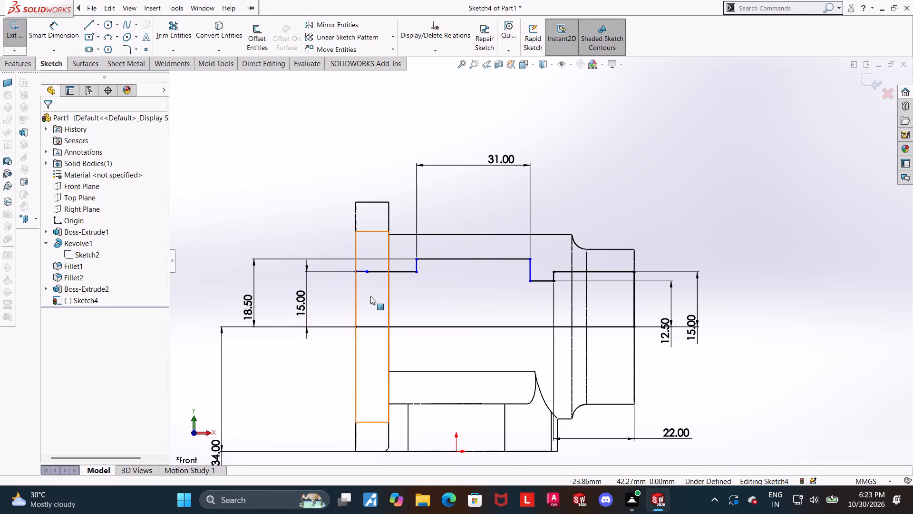
Raise the profile's short flange-end step above its neighbouring segment and dimension its height above the horizontal base line as 20.5 mm.
scroll(378, 259, down, 3)
click(307, 176)
drag(378, 282, 378, 271)
click(248, 180)
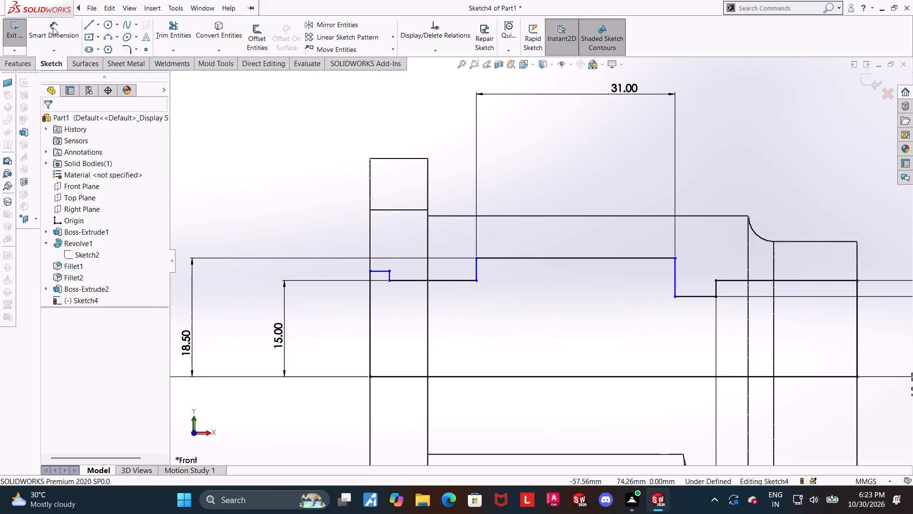
click(54, 28)
click(381, 269)
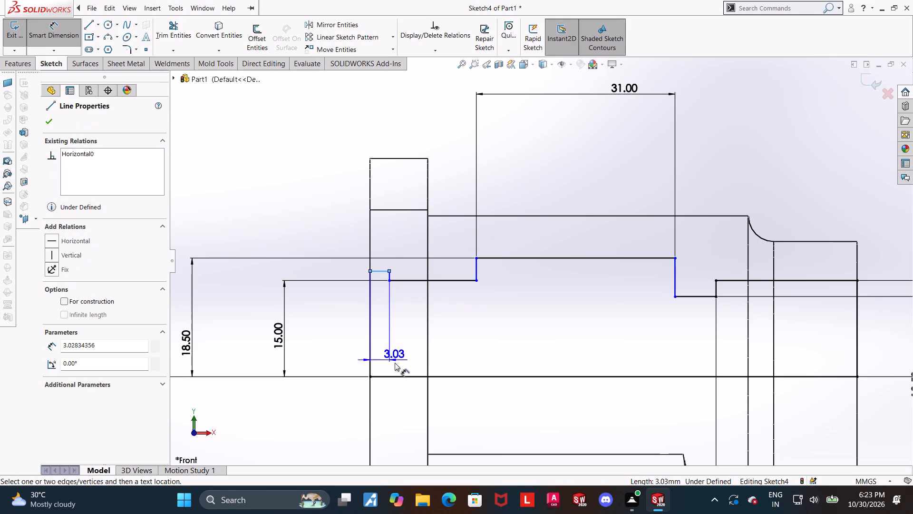
click(396, 375)
scroll(361, 332, up, 3)
click(291, 306)
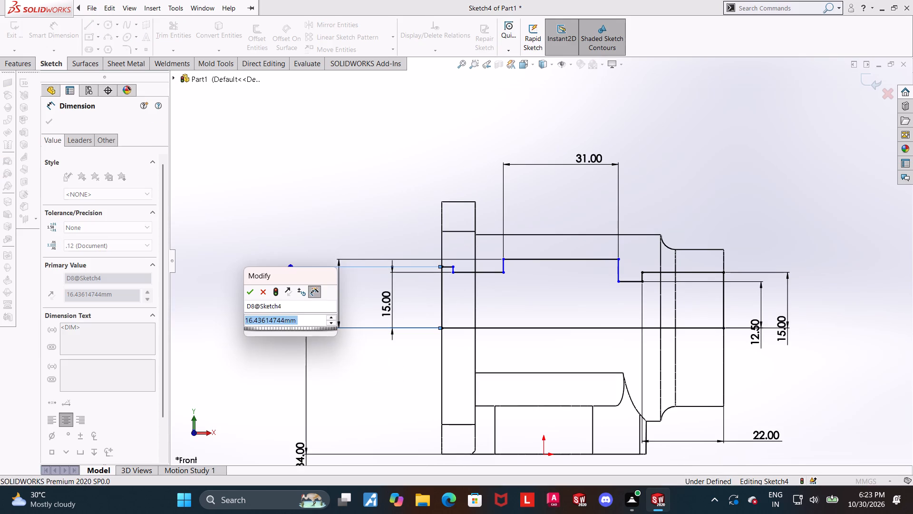
text(41/2)
key(Return)
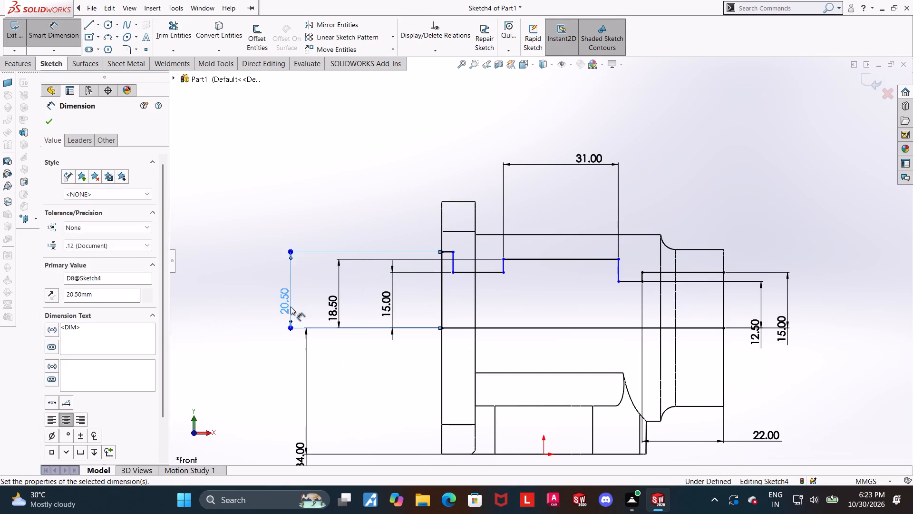
key(Escape)
Dimension the length of the profile's short flange-end step as 2 mm.
scroll(576, 292, up, 1)
scroll(569, 295, down, 2)
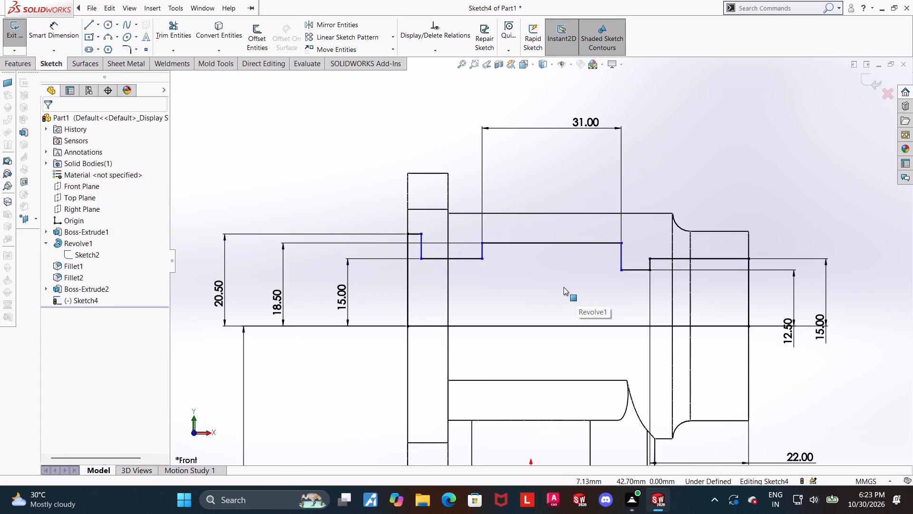
click(58, 33)
click(420, 251)
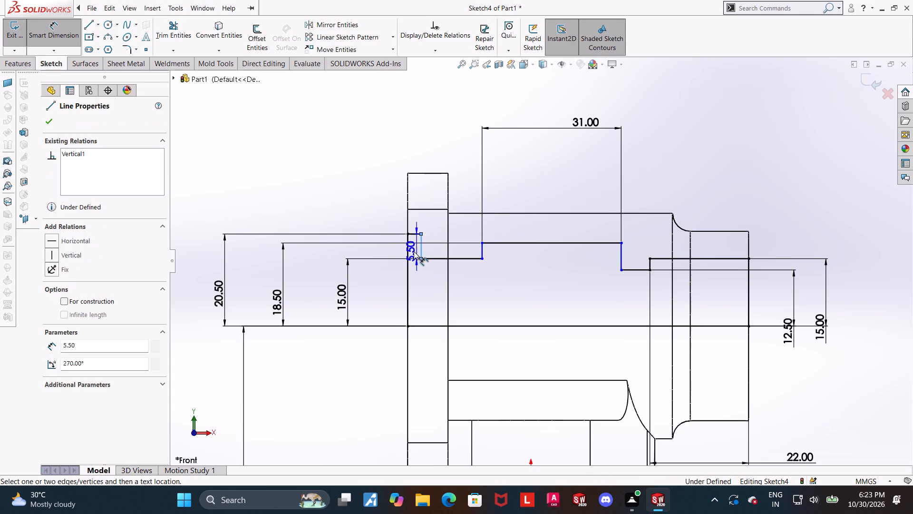
click(406, 251)
click(376, 178)
key(2)
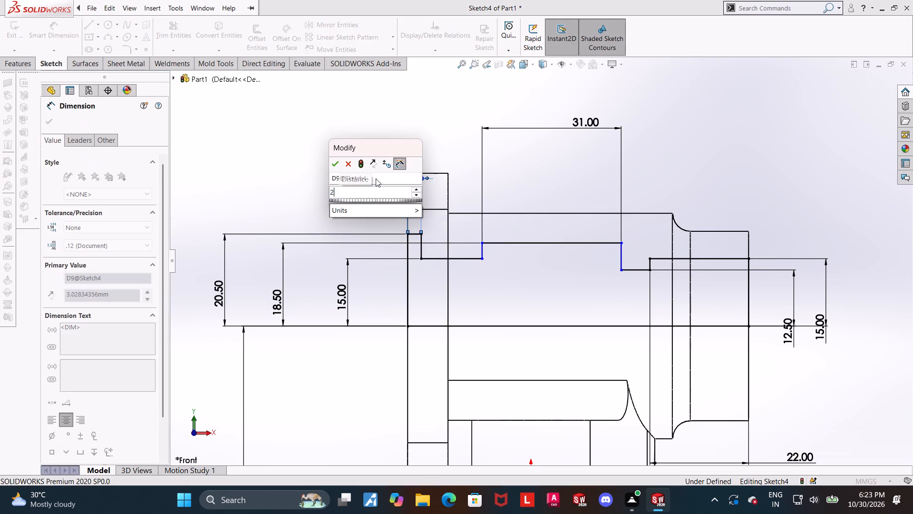
key(Return)
key(Escape)
click(316, 195)
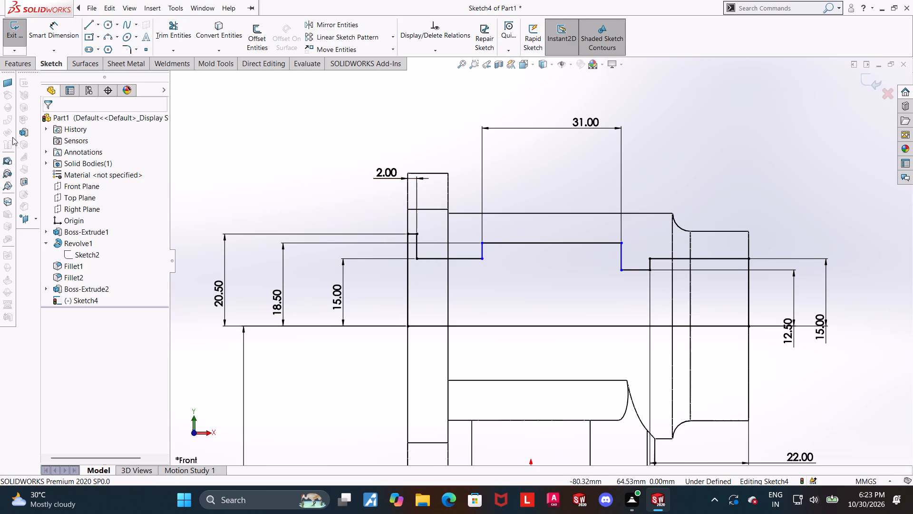
Dimension the distance from the profile's vertical line at the flange face to the start of the raised middle step as 10 mm.
click(56, 25)
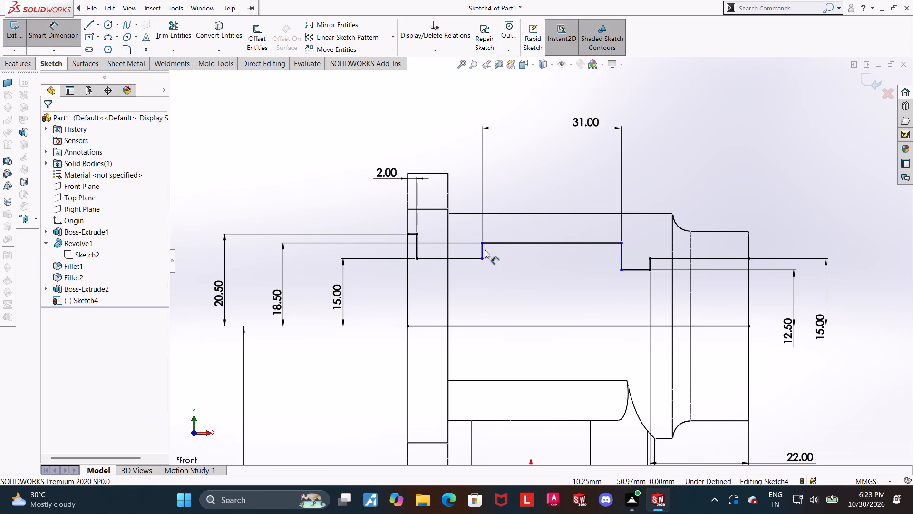
click(483, 250)
click(408, 311)
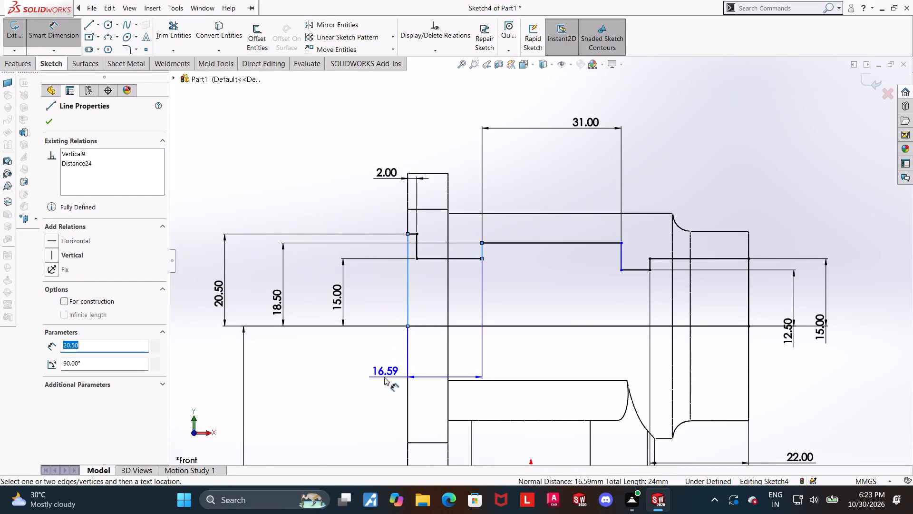
click(372, 373)
text(10)
key(Return)
key(Escape)
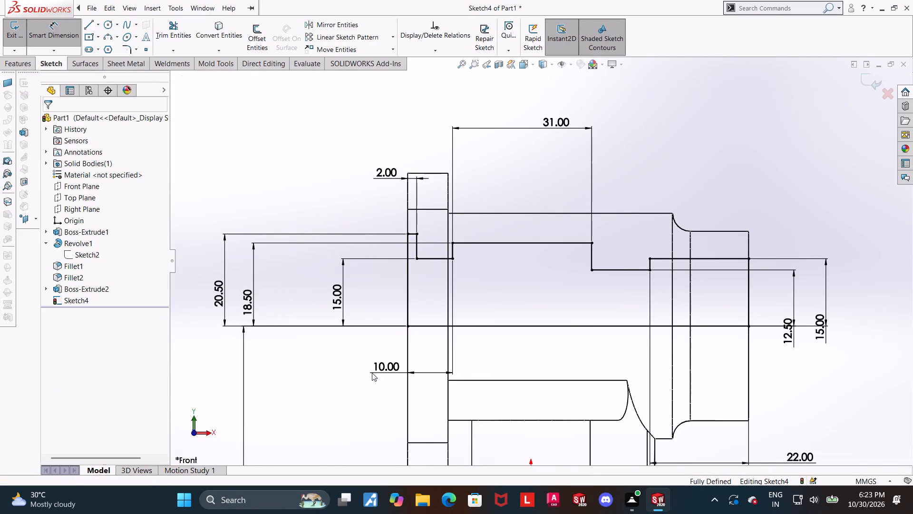
Move the 10 mm dimension text farther out, clear of the flange.
scroll(779, 306, up, 4)
click(797, 354)
scroll(523, 301, down, 1)
scroll(492, 267, down, 1)
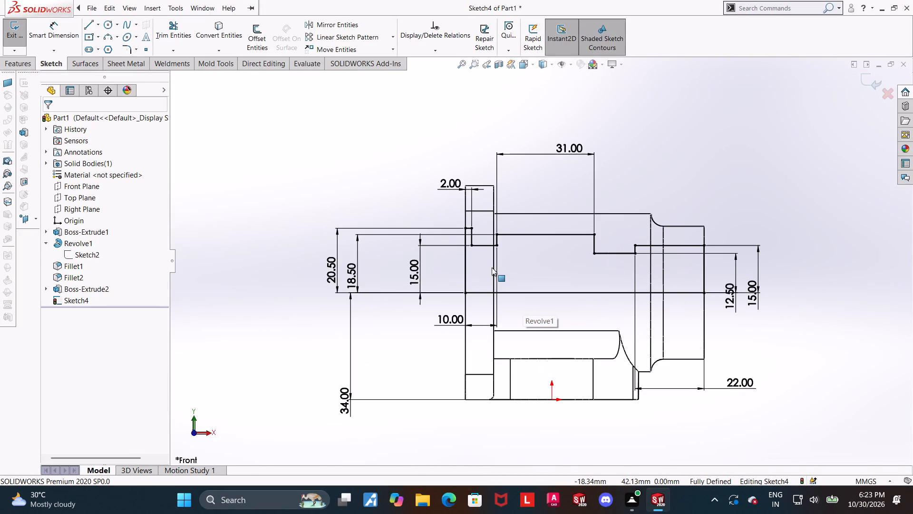
scroll(475, 286, up, 1)
scroll(521, 373, down, 1)
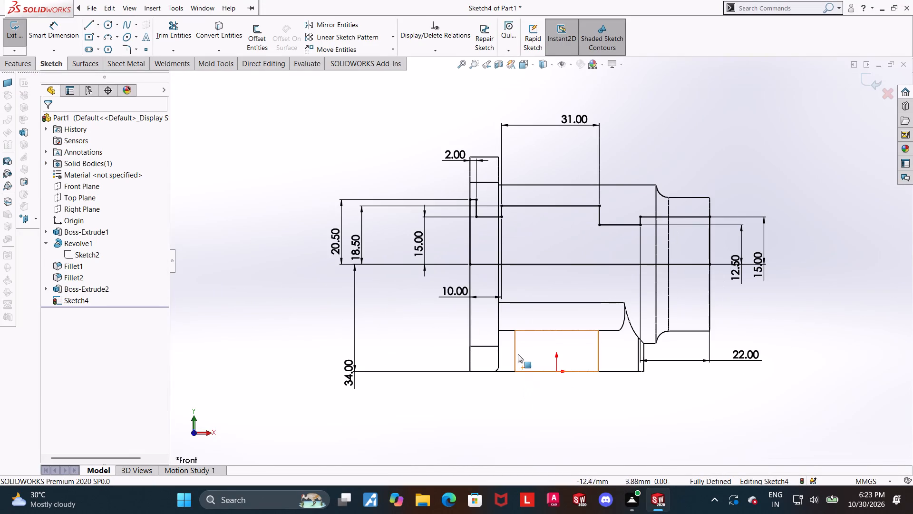
drag(453, 297, 420, 298)
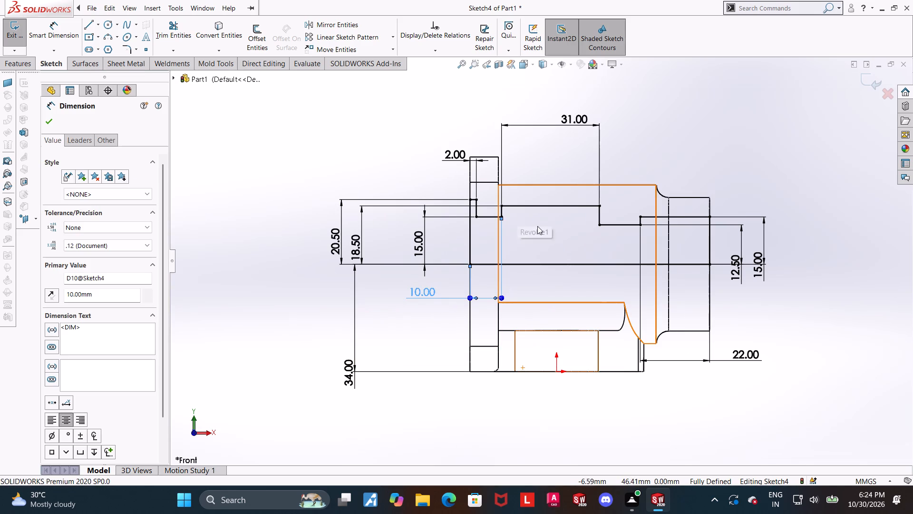
Apply 2 mm sketch fillets to both upper corners of the raised middle step and the upper inner corner of the small-end step.
scroll(537, 226, down, 1)
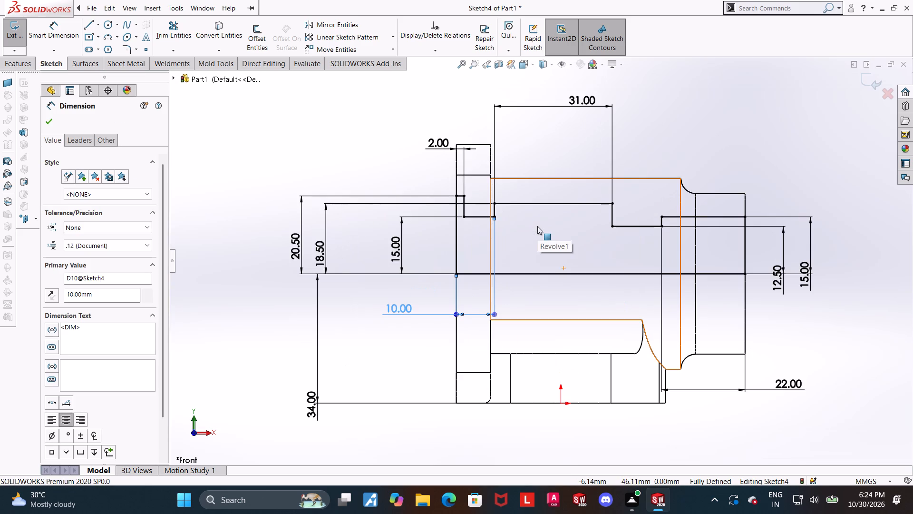
scroll(604, 236, up, 2)
scroll(809, 271, down, 1)
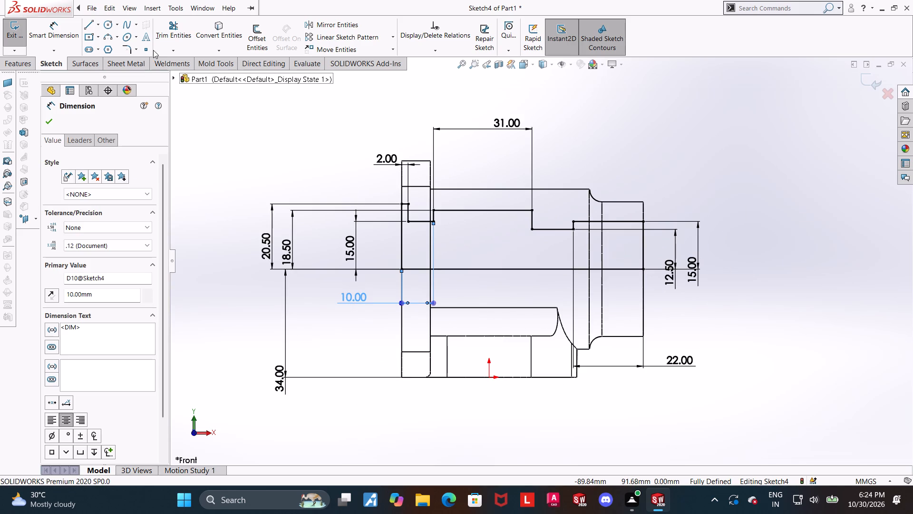
click(132, 43)
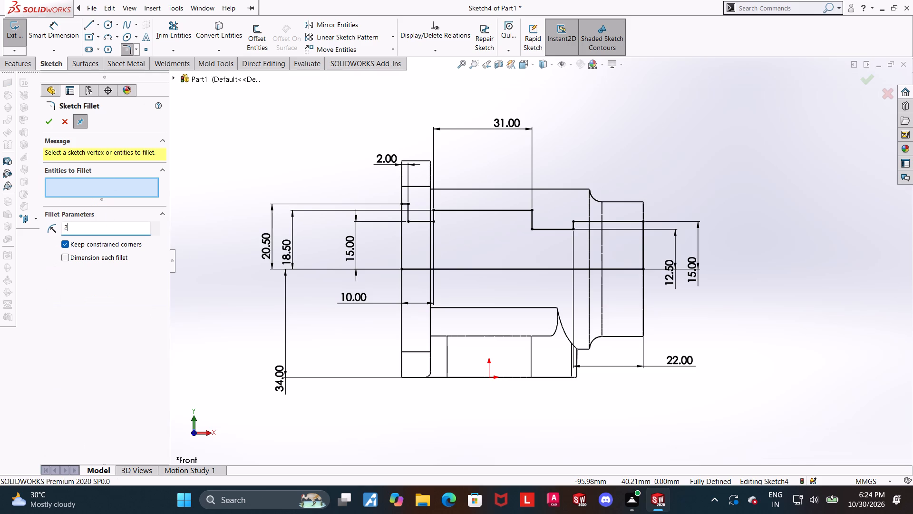
key(2)
key(Return)
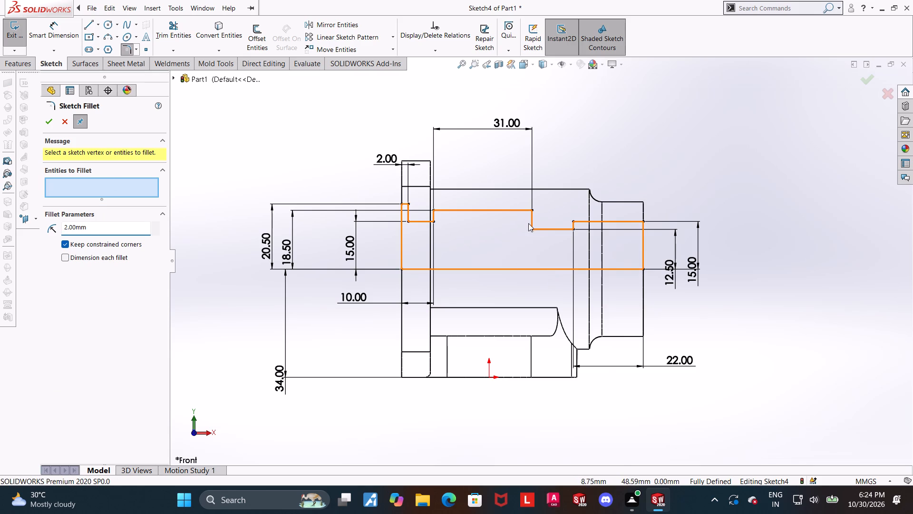
scroll(544, 221, down, 1)
scroll(480, 300, up, 2)
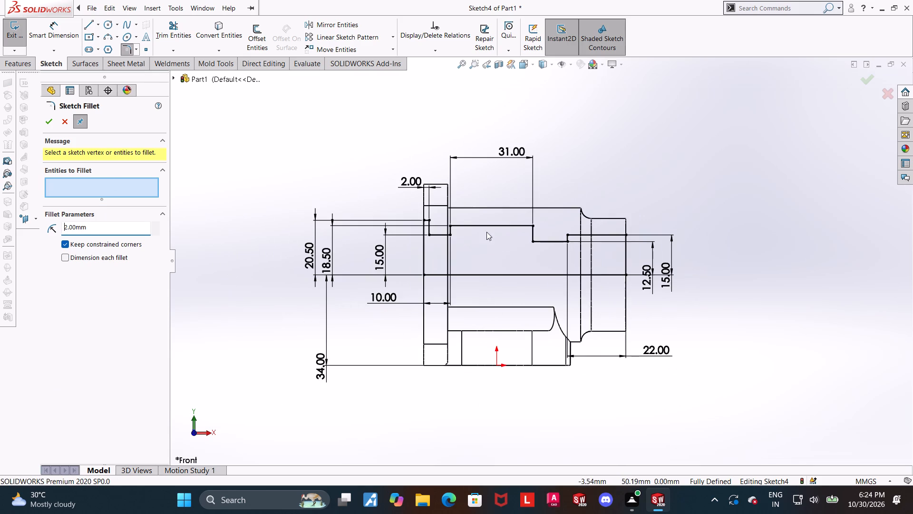
scroll(465, 229, down, 3)
click(453, 229)
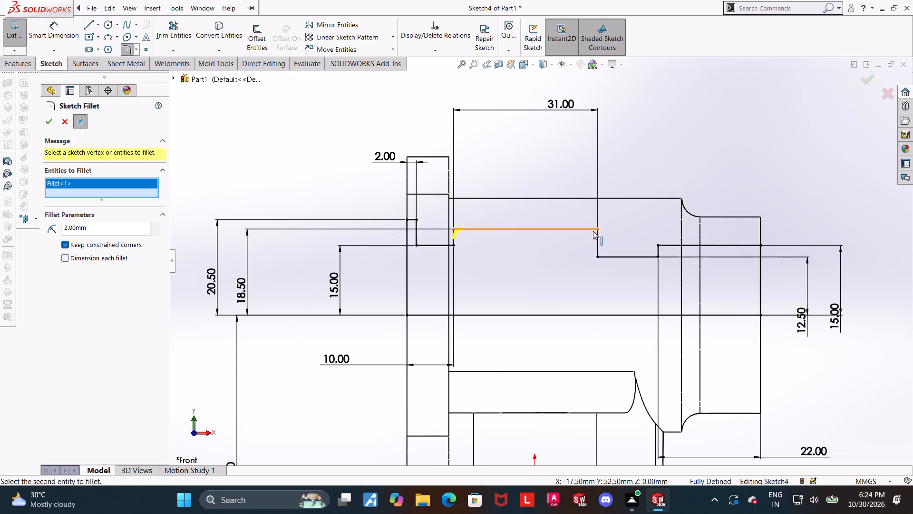
click(595, 229)
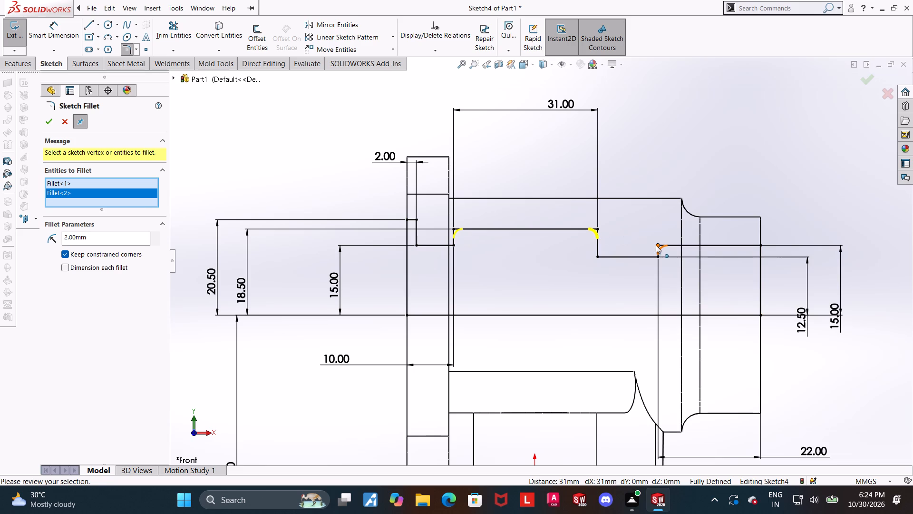
click(656, 245)
scroll(659, 247, up, 2)
click(49, 121)
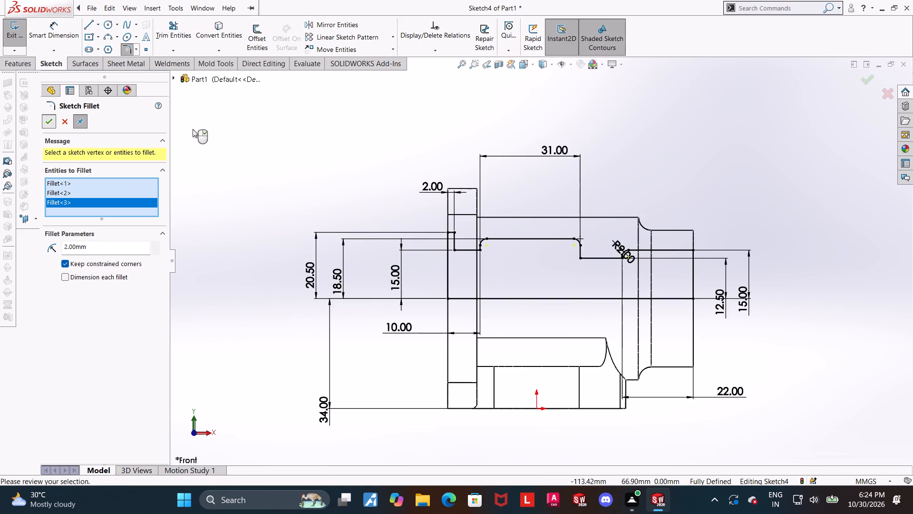
click(777, 185)
scroll(672, 277, down, 1)
scroll(712, 267, up, 1)
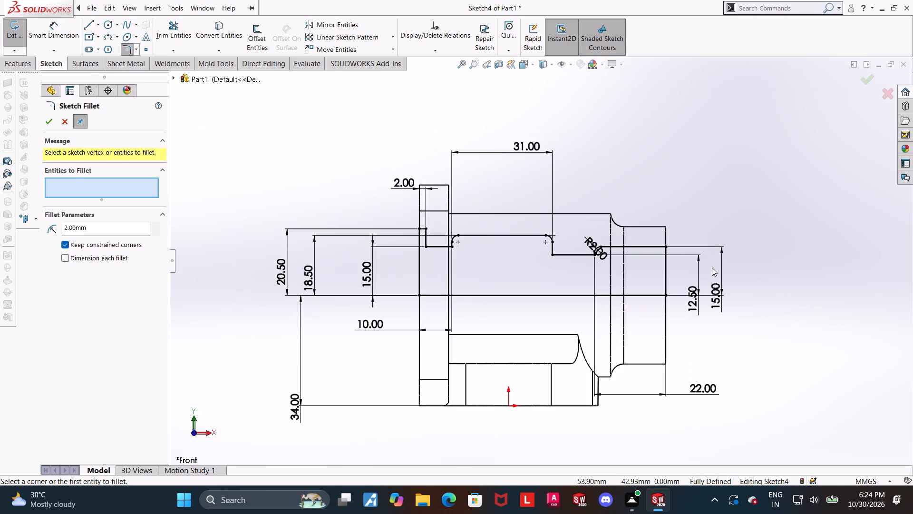
Examine the filleted profile and its dimensions across the whole sketch.
scroll(390, 246, down, 1)
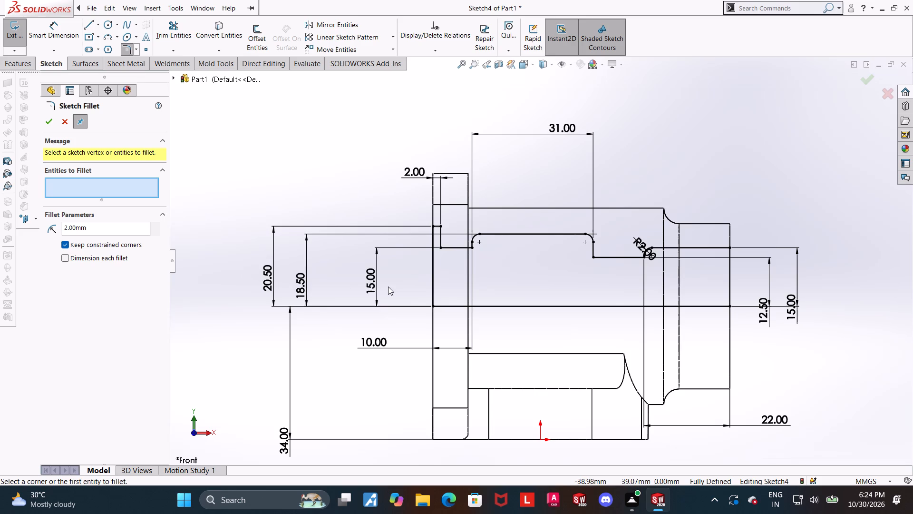
scroll(837, 297, up, 1)
scroll(754, 301, down, 1)
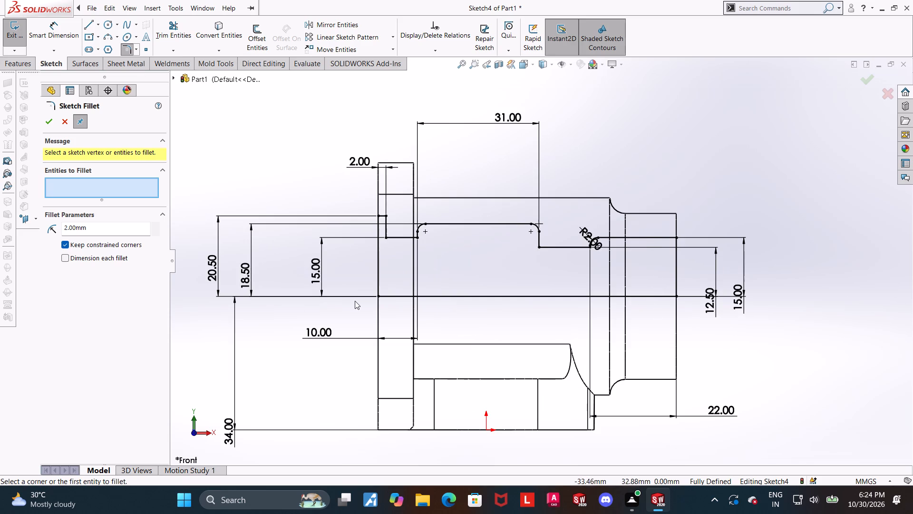
scroll(452, 331, up, 1)
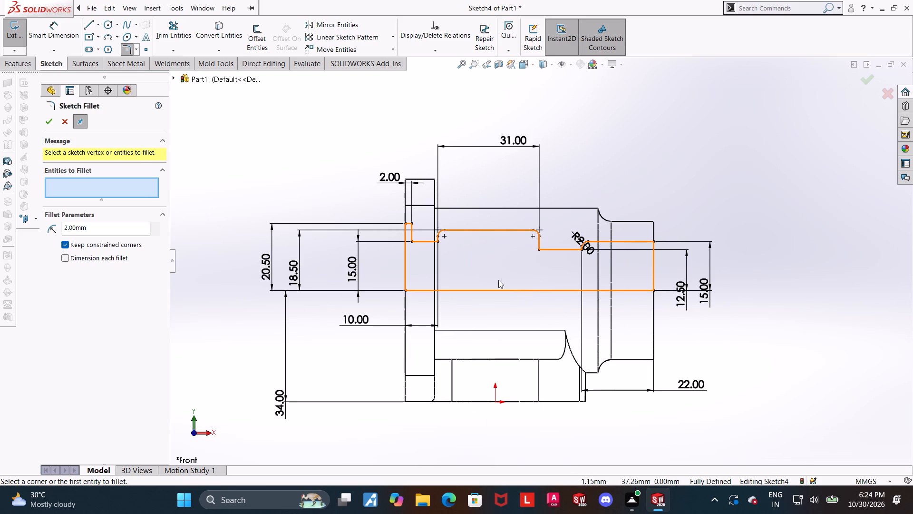
scroll(538, 238, up, 1)
scroll(612, 275, down, 2)
scroll(573, 268, down, 1)
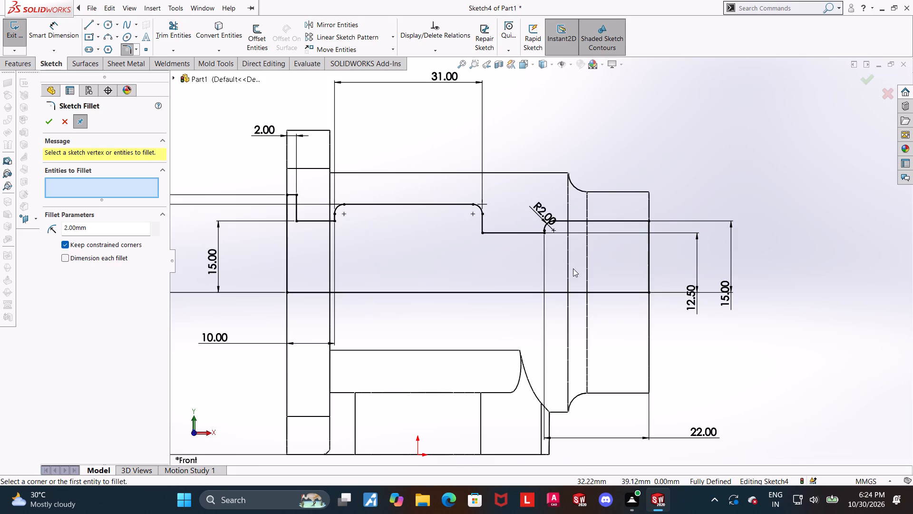
scroll(457, 133, up, 1)
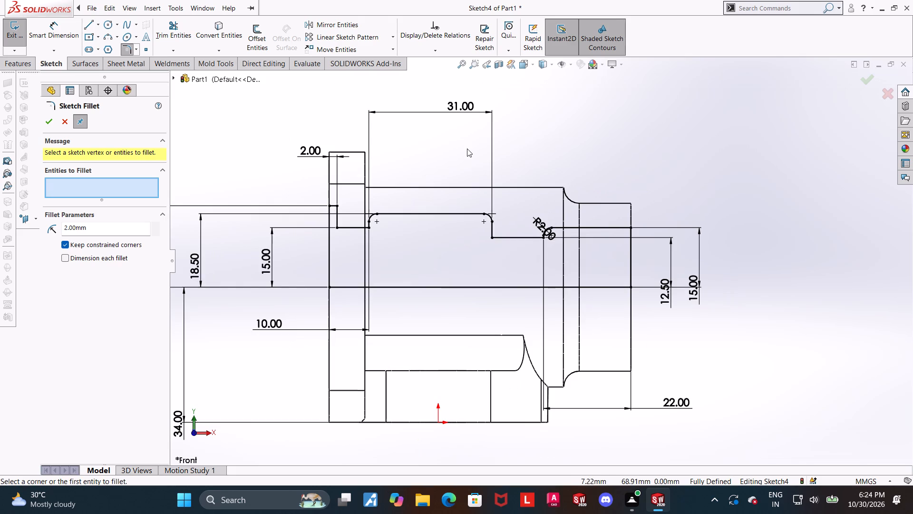
scroll(432, 235, up, 1)
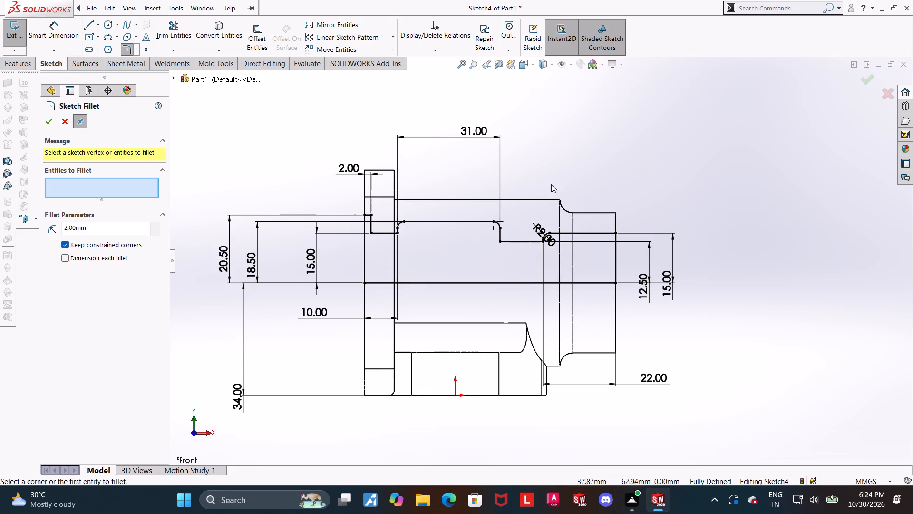
scroll(474, 184, up, 2)
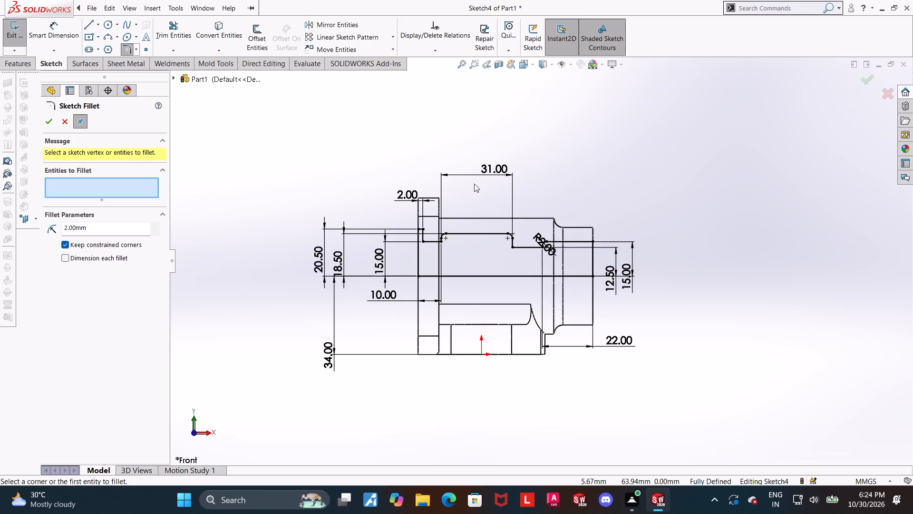
scroll(488, 254, down, 4)
scroll(466, 253, up, 2)
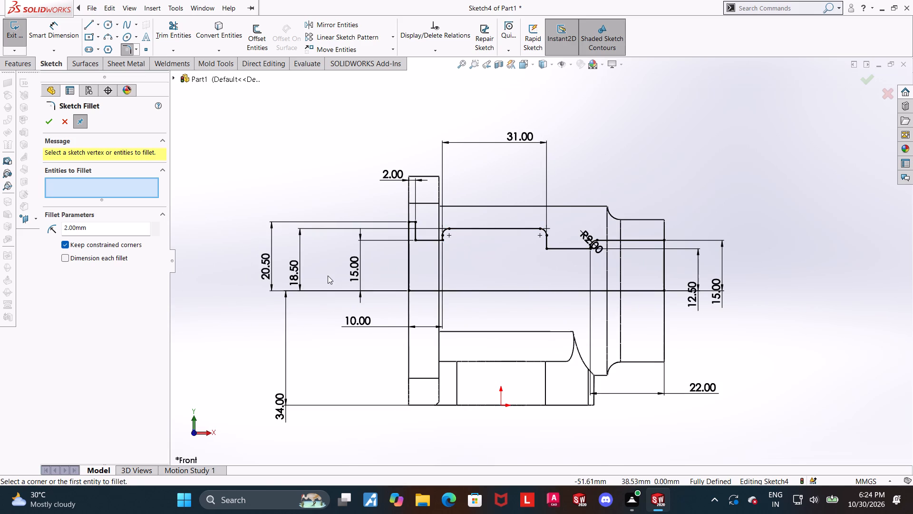
scroll(327, 275, down, 1)
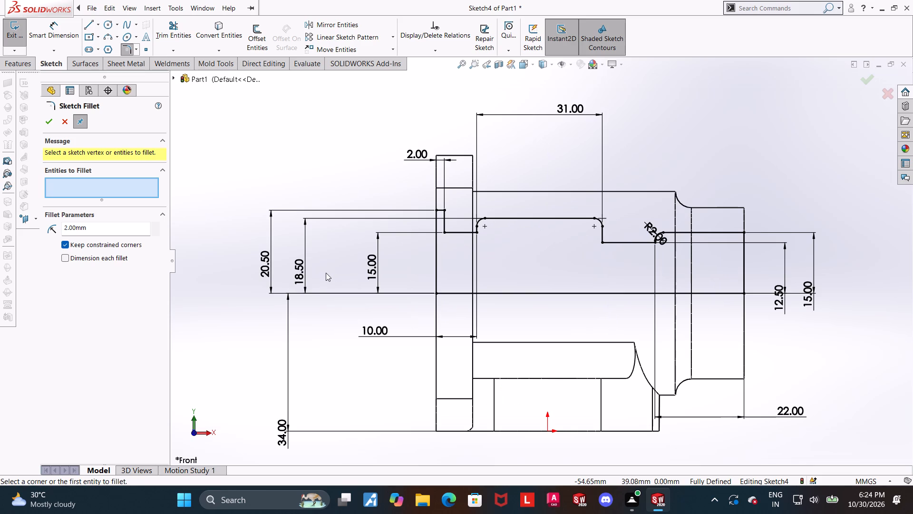
scroll(450, 272, up, 1)
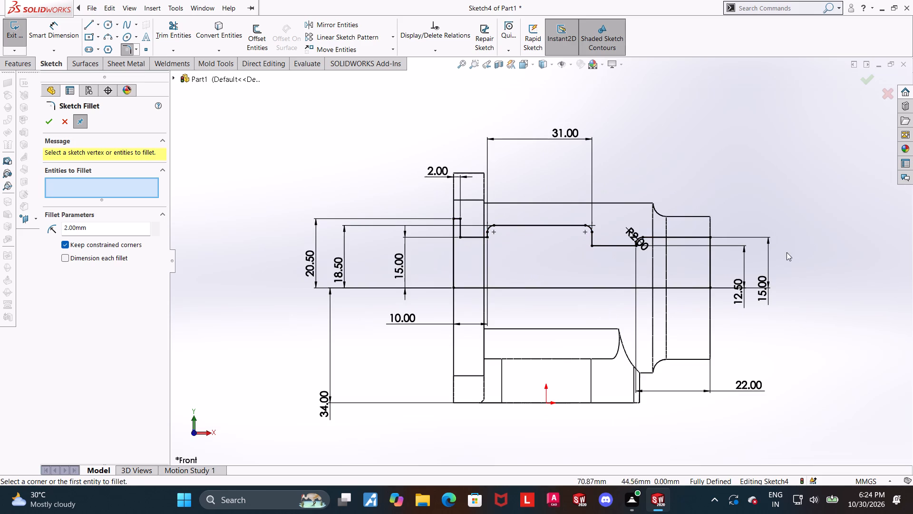
Finish the sketch fillets and exit the profile sketch.
click(864, 78)
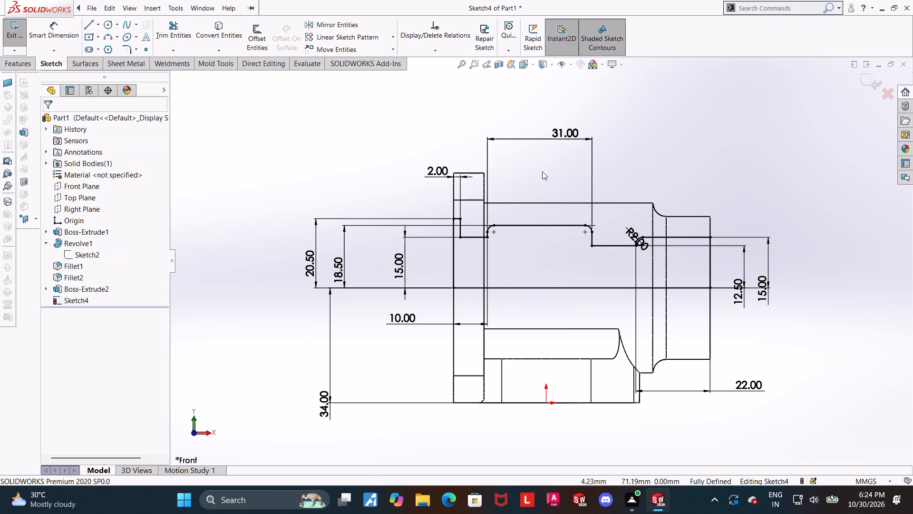
click(875, 82)
Set the model's display style to shaded with edges.
middle_drag(708, 253, 694, 261)
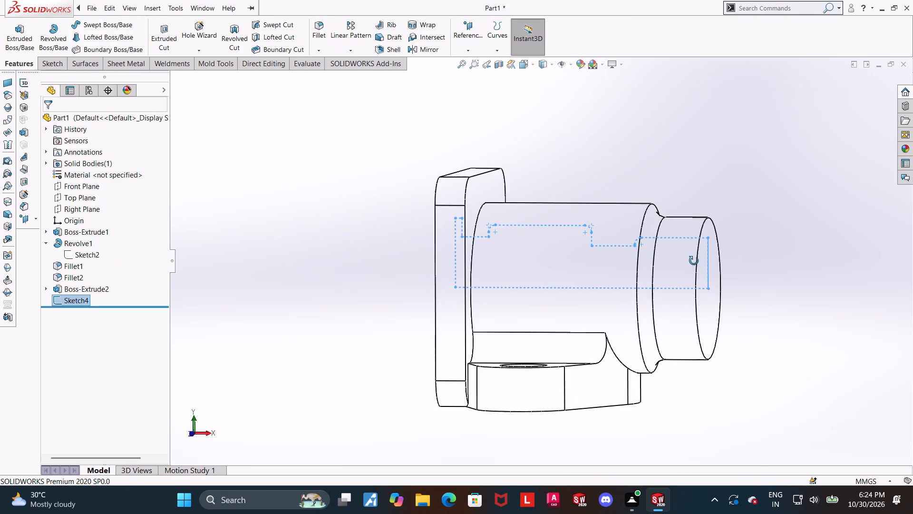
middle_drag(694, 261, 693, 261)
click(544, 62)
click(539, 80)
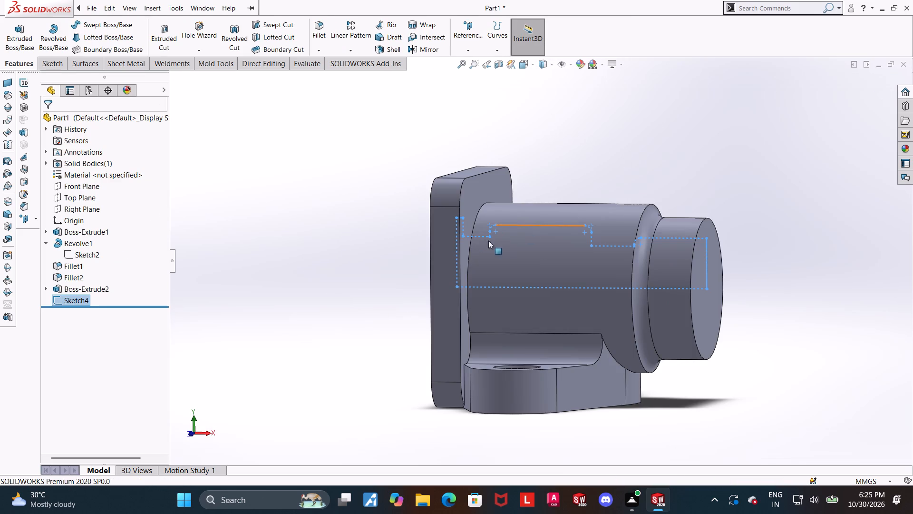
Revolve-cut the stepped profile 360° about its long centre line to hollow out the cylinder.
click(341, 174)
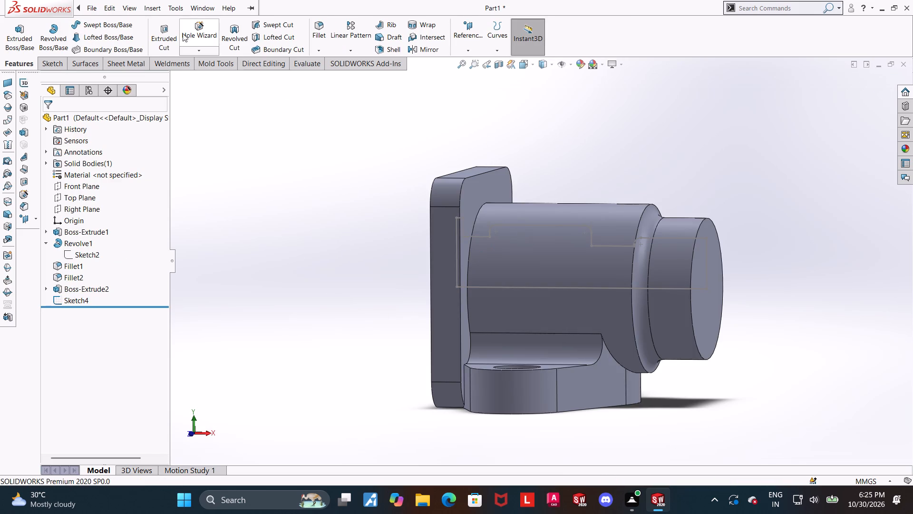
click(231, 30)
click(584, 287)
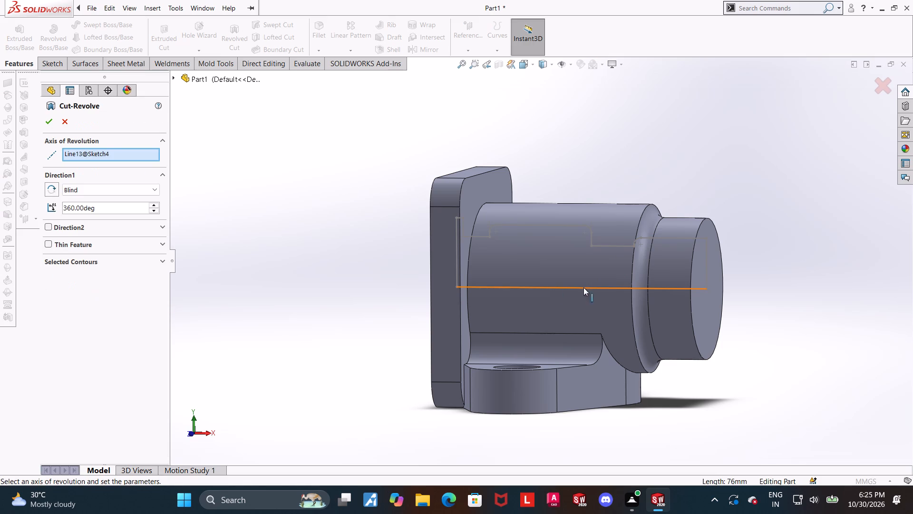
click(43, 118)
click(255, 205)
Section the part along the Front Plane to inspect the stepped bore.
middle_drag(384, 192, 449, 190)
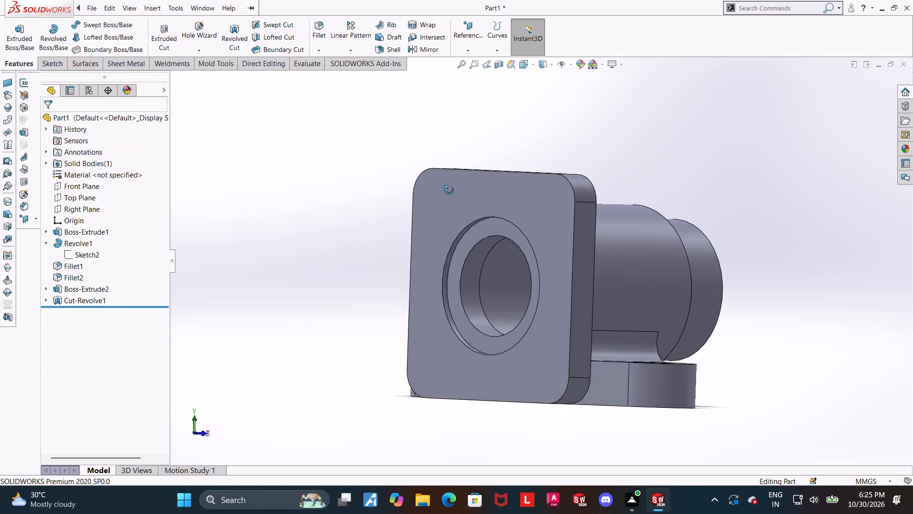
middle_drag(449, 190, 409, 186)
click(526, 68)
click(469, 288)
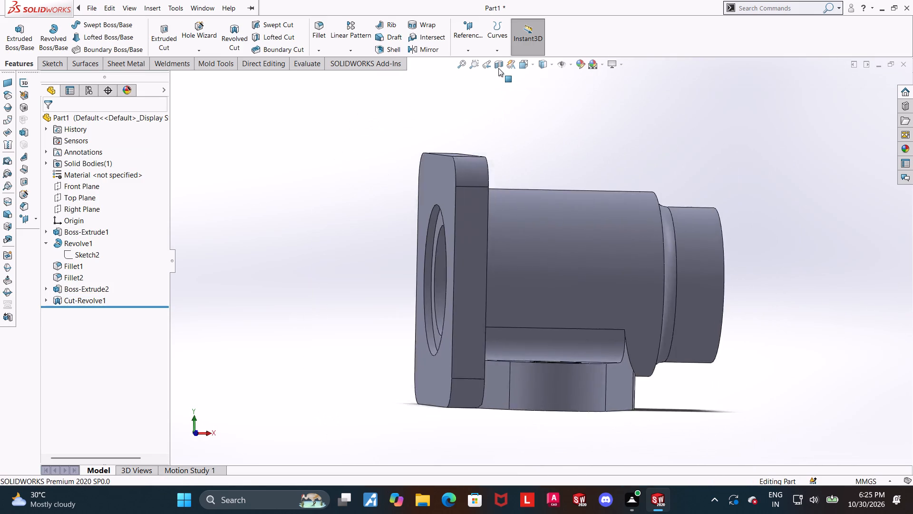
click(498, 67)
click(51, 119)
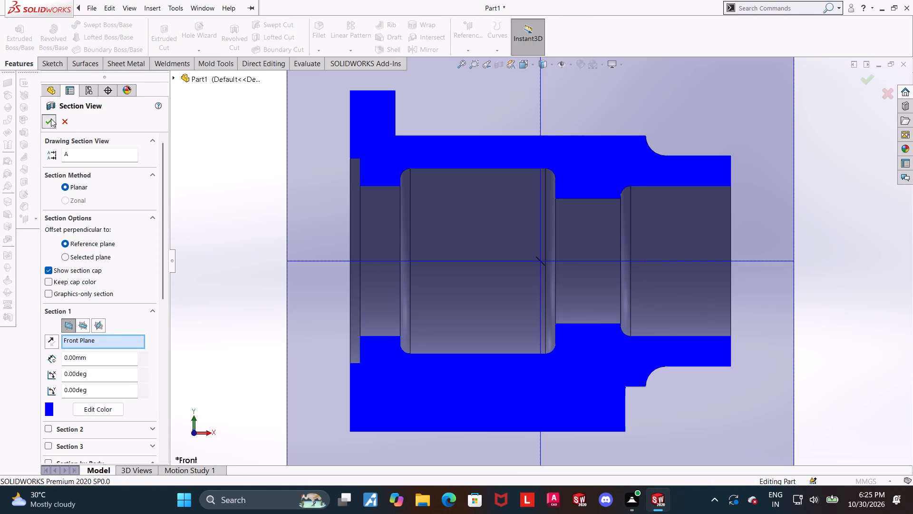
click(835, 279)
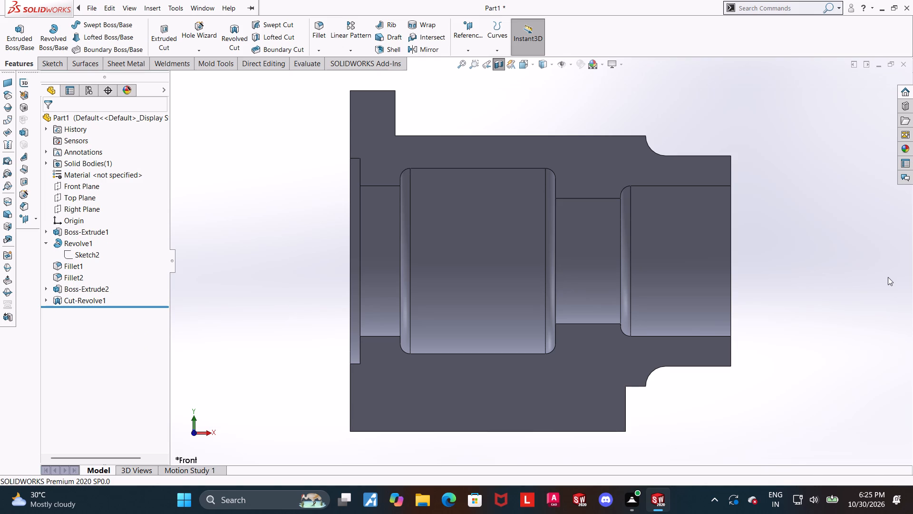
Measure the small-end bore face in the sectioned part.
click(312, 65)
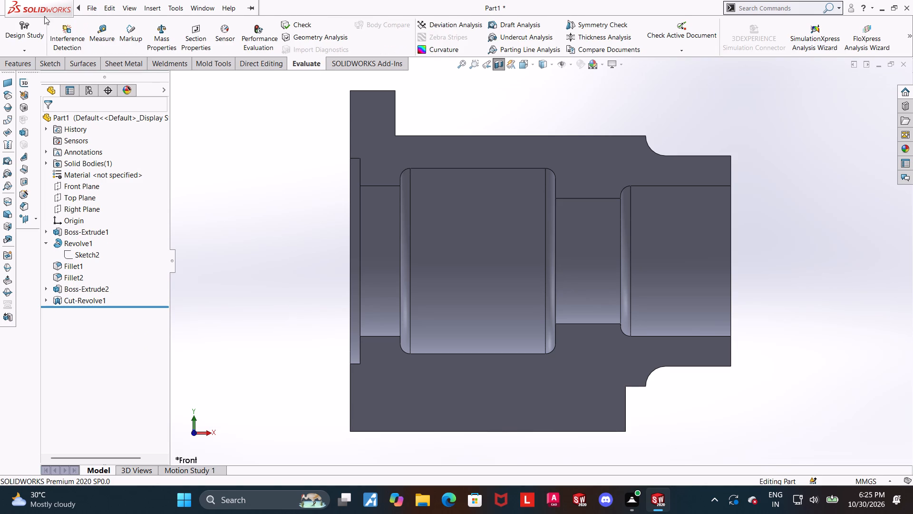
click(94, 42)
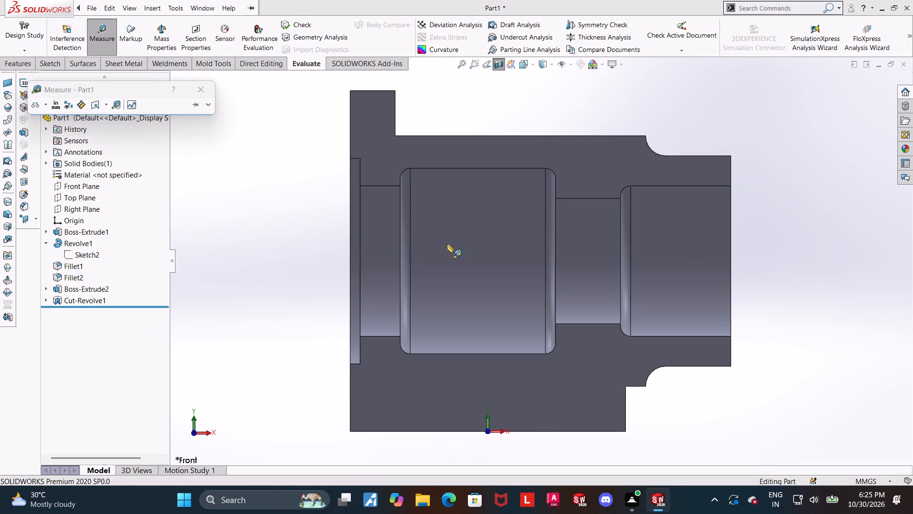
click(665, 280)
key(Escape)
Turn off the section view to show the whole part.
middle_drag(773, 290, 749, 302)
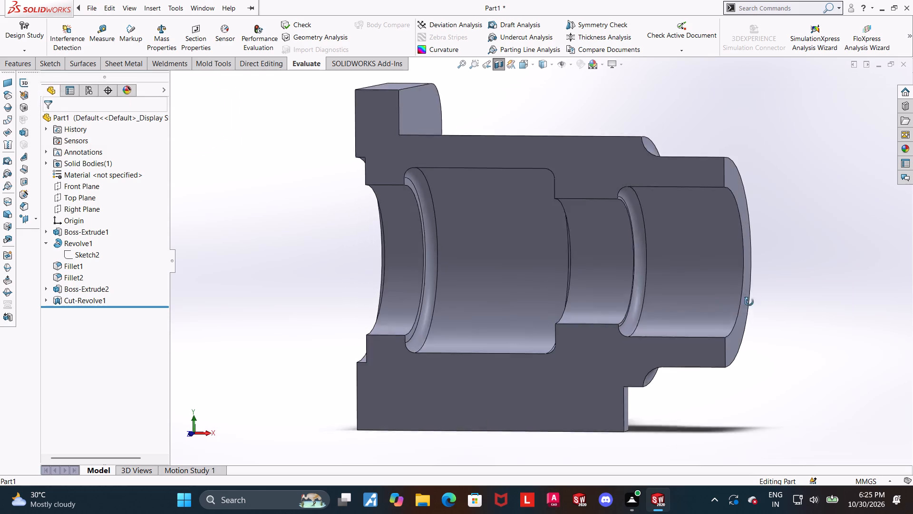
middle_drag(749, 302, 747, 304)
click(503, 61)
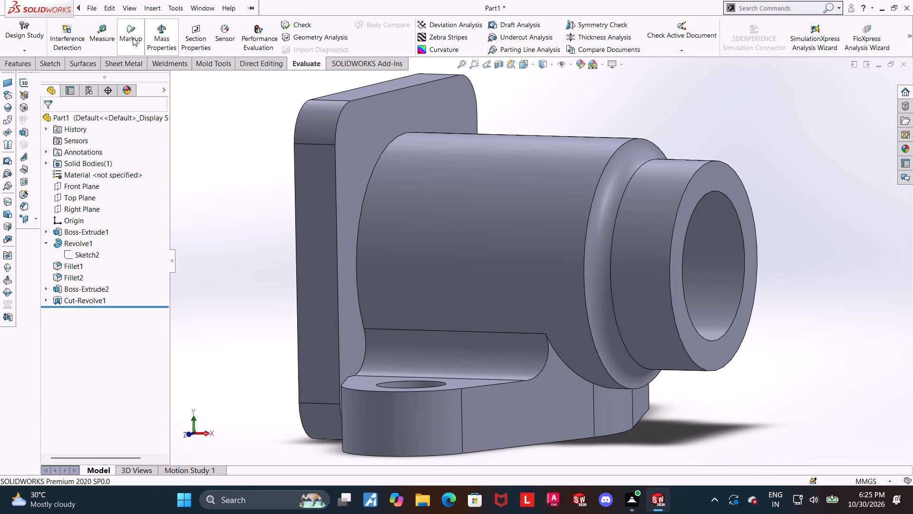
Measure the diameters of the small-end bore and the narrow bore behind it.
click(110, 23)
click(716, 291)
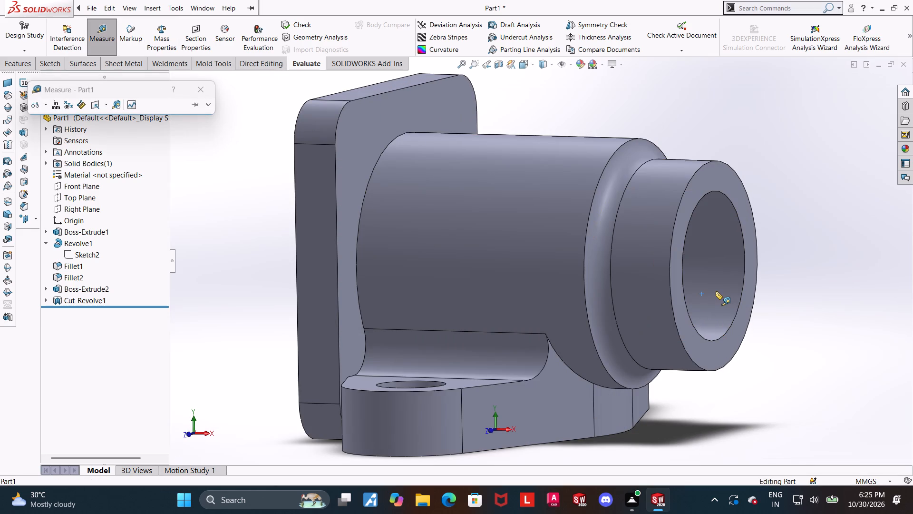
key(Escape)
middle_drag(708, 302, 673, 310)
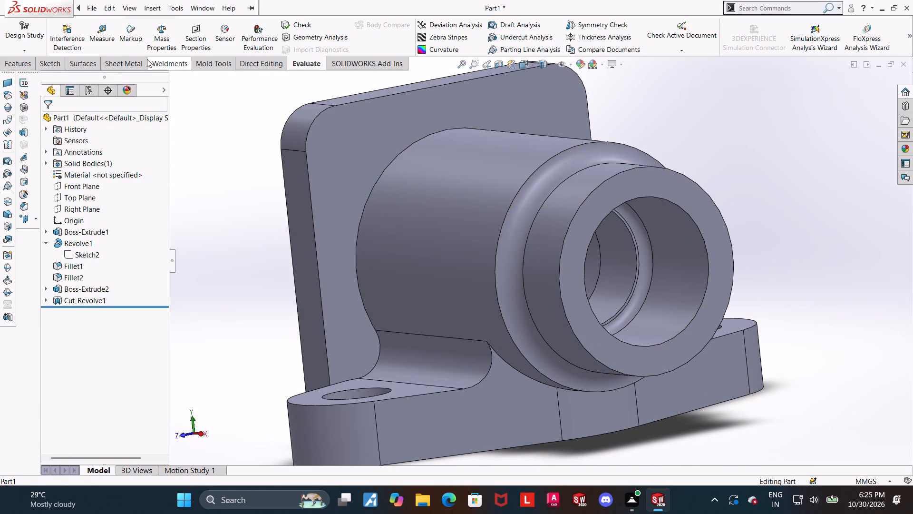
click(111, 35)
click(622, 270)
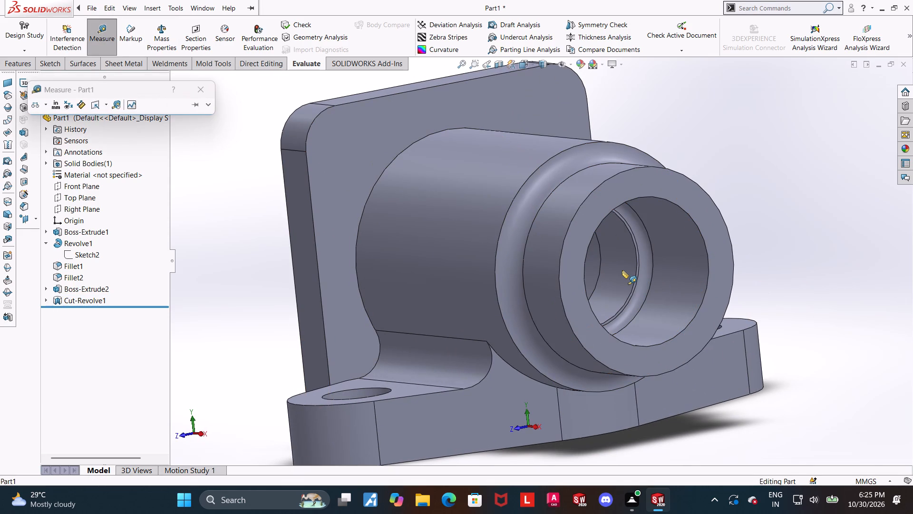
key(Escape)
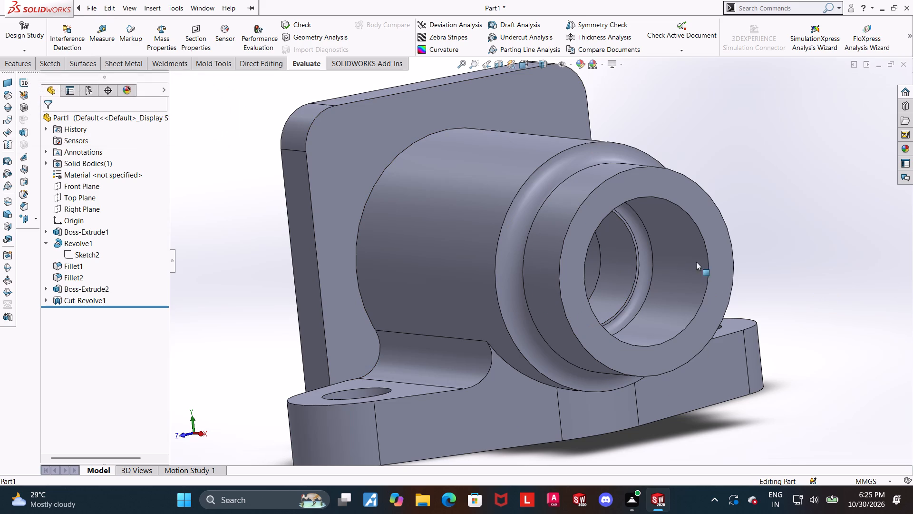
click(102, 37)
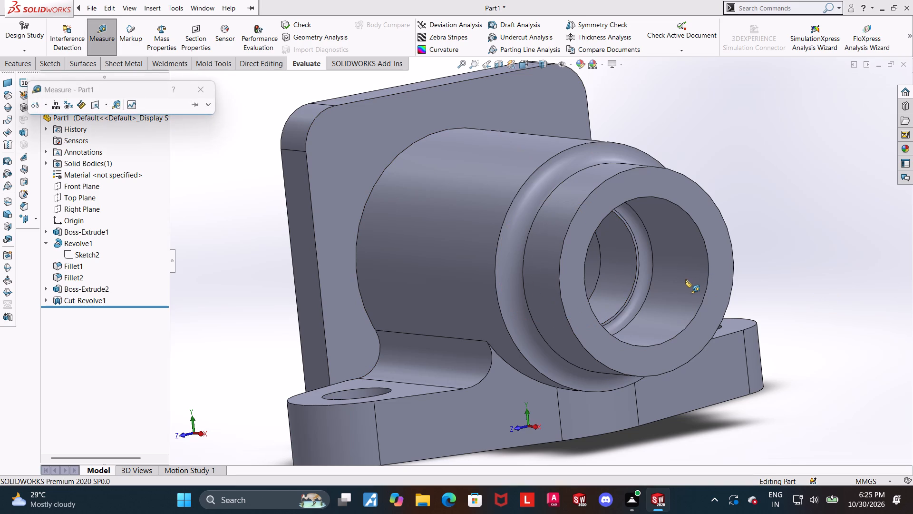
click(685, 279)
key(Escape)
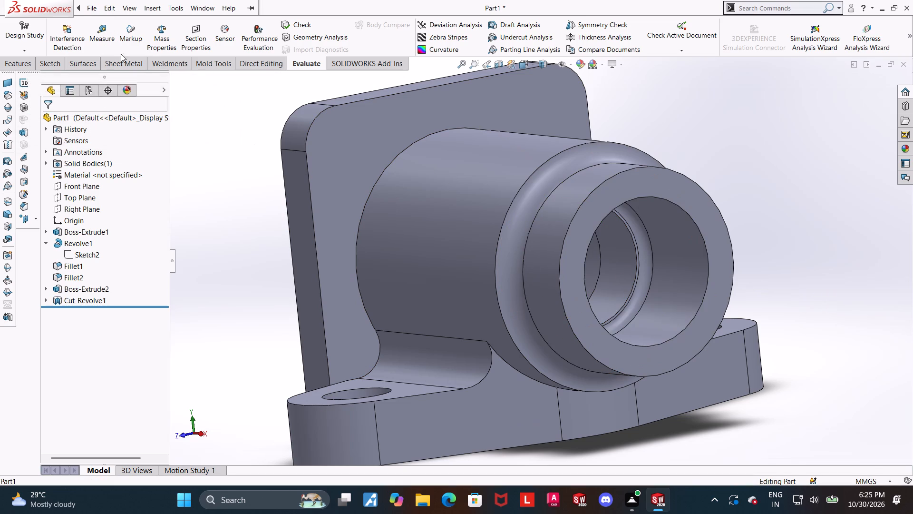
click(111, 37)
click(618, 268)
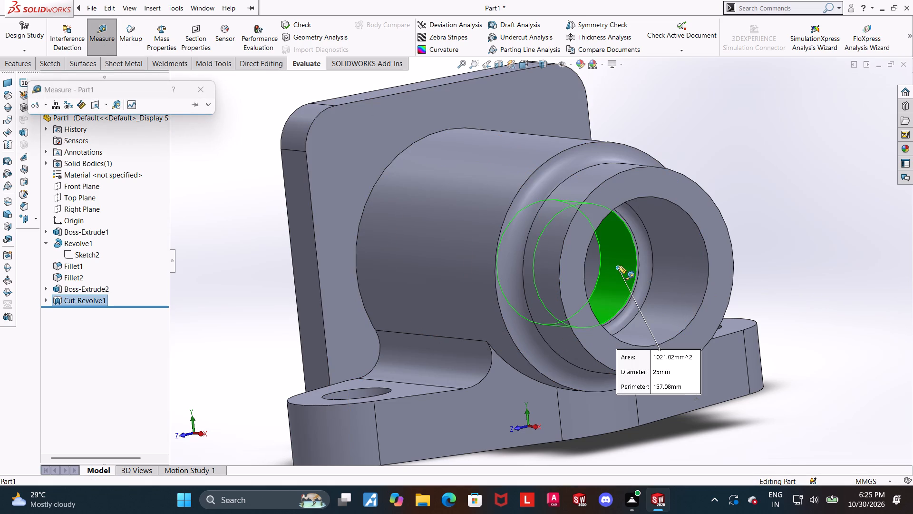
key(Escape)
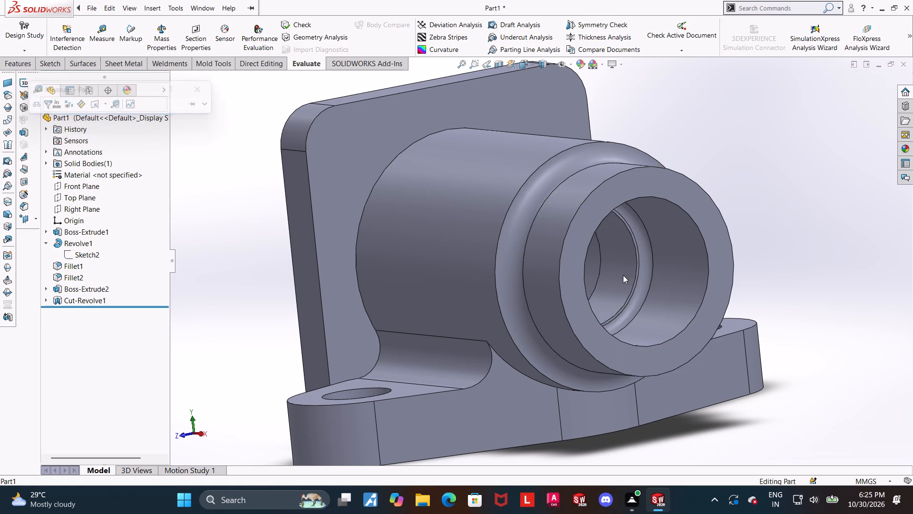
Measure the diameter of the wide middle chamber inside the cylinder.
middle_drag(617, 279, 606, 287)
click(105, 34)
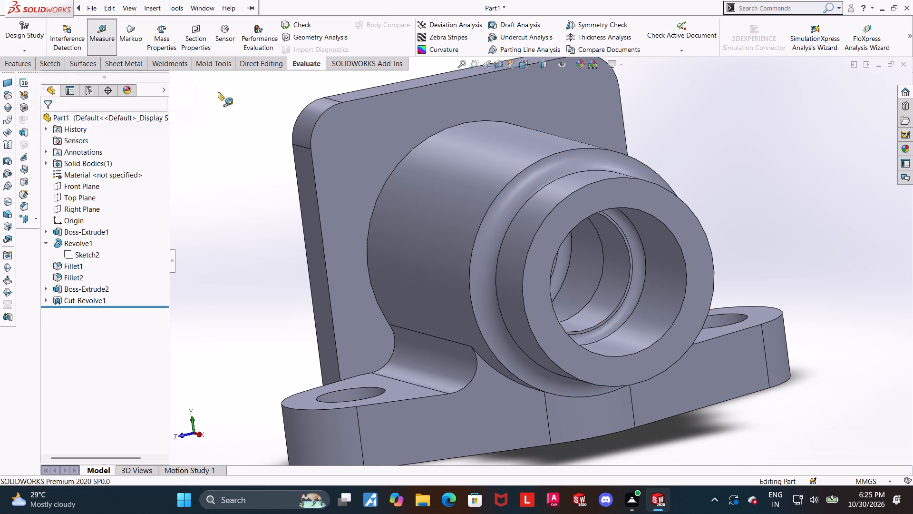
click(587, 268)
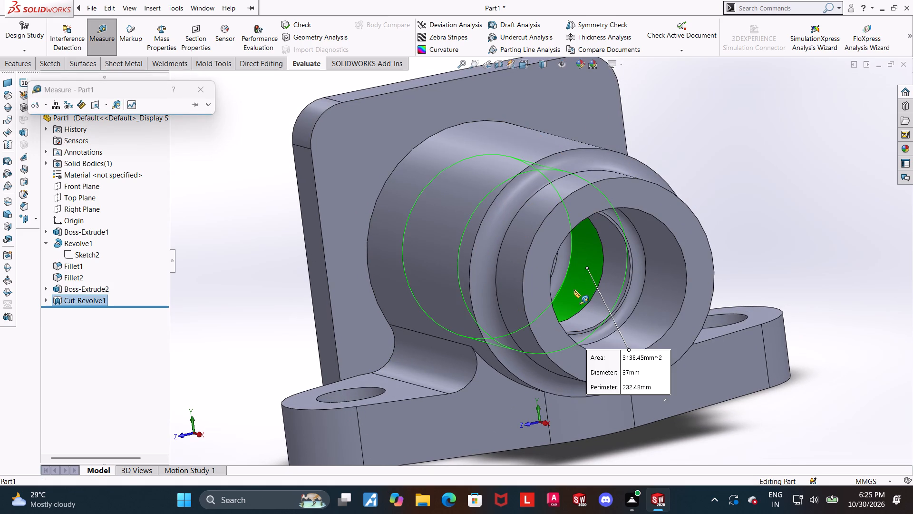
key(Escape)
Measure the diameter of the shallow recess in the outer face of the rounded square flange.
middle_drag(506, 333, 602, 315)
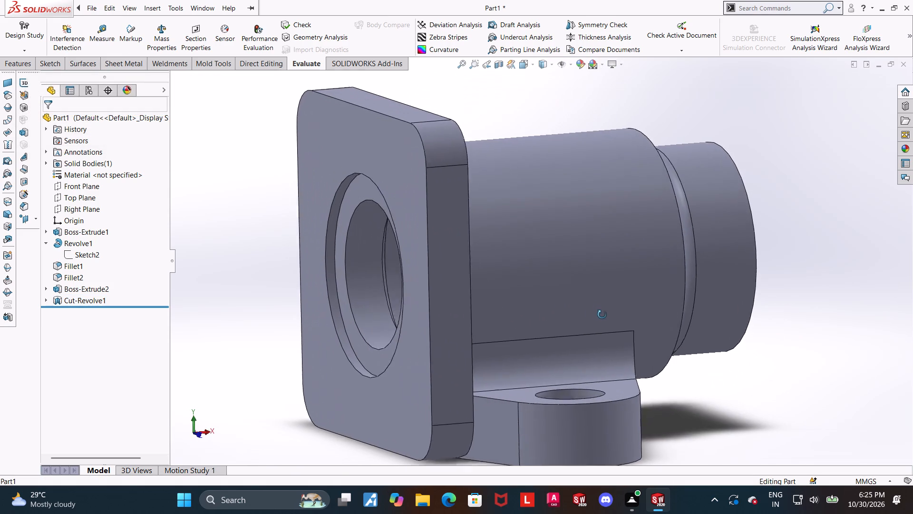
middle_drag(602, 315, 612, 327)
click(104, 33)
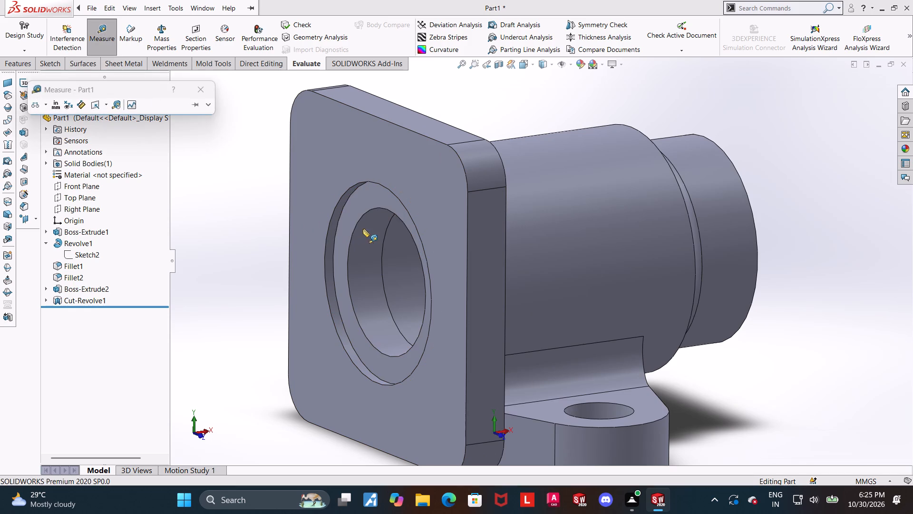
click(365, 372)
key(Escape)
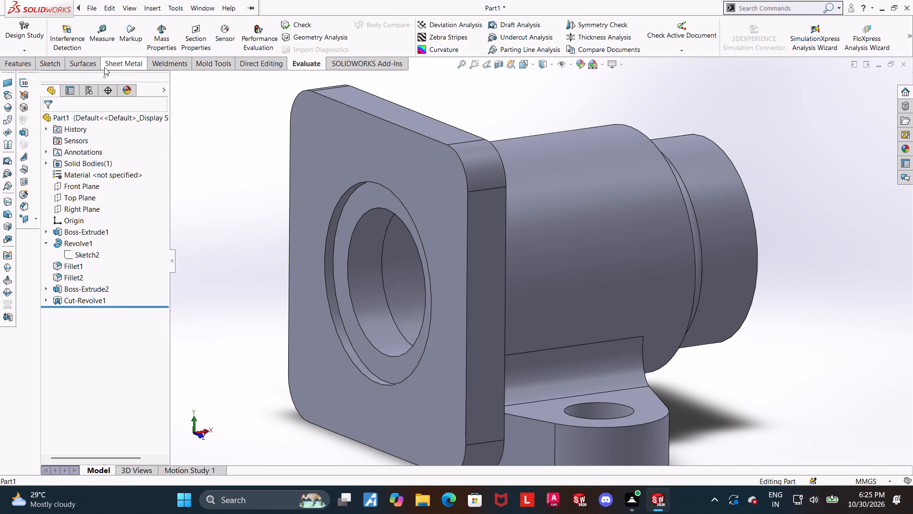
click(95, 38)
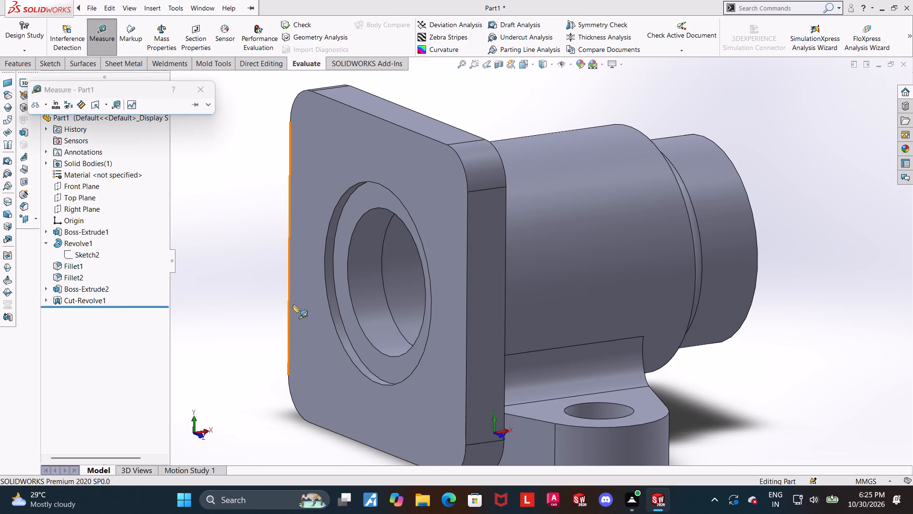
click(337, 318)
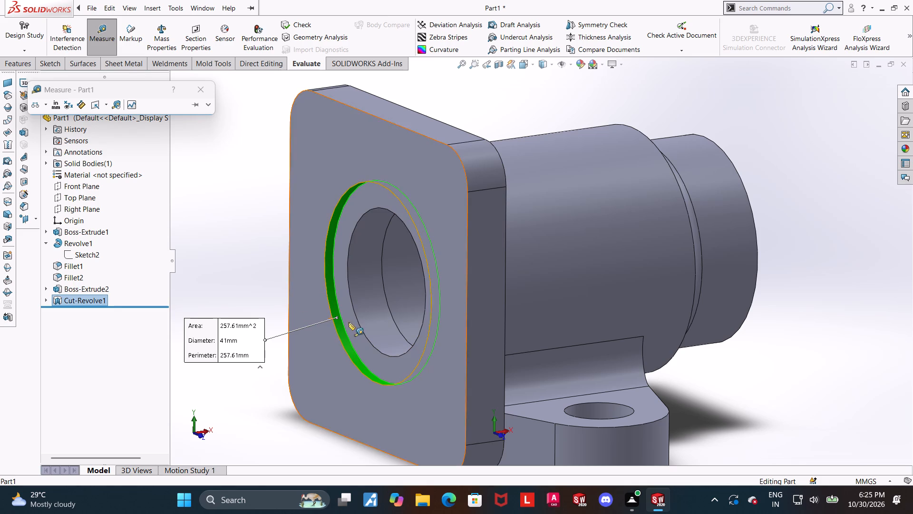
key(Escape)
Measure the diameters of the bore just inside the flange recess and the wider chamber behind it.
click(97, 36)
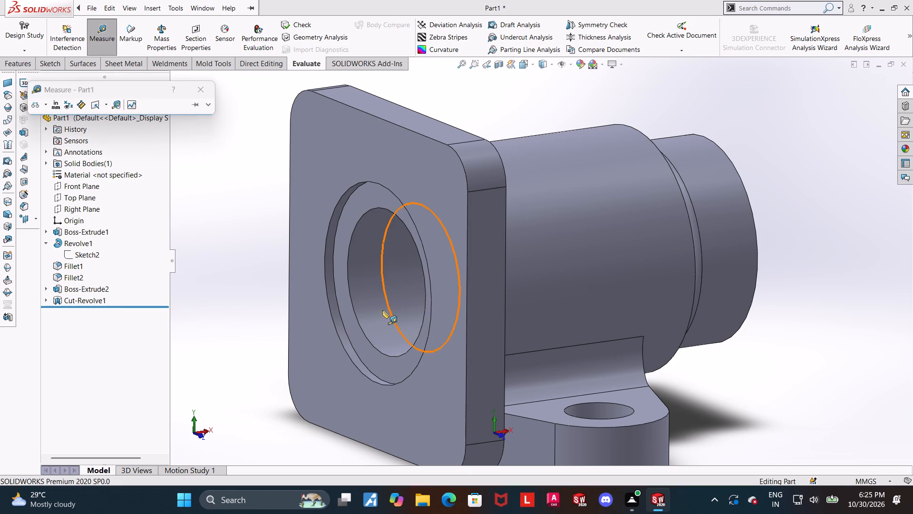
click(371, 307)
key(Escape)
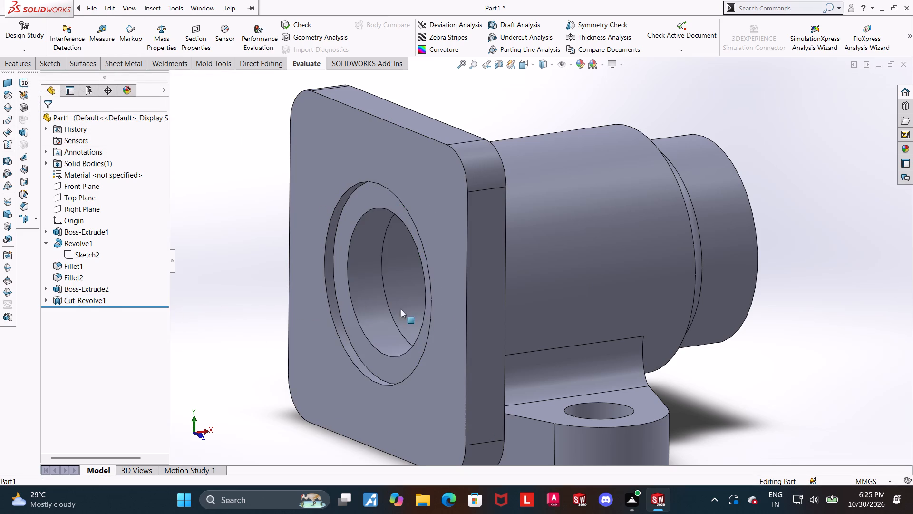
middle_drag(412, 310, 427, 315)
click(438, 308)
key(Escape)
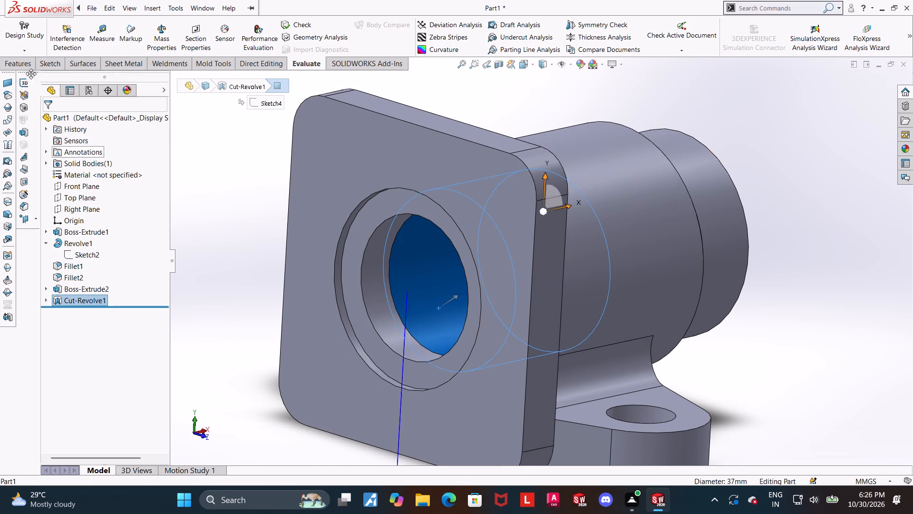
click(101, 32)
click(436, 294)
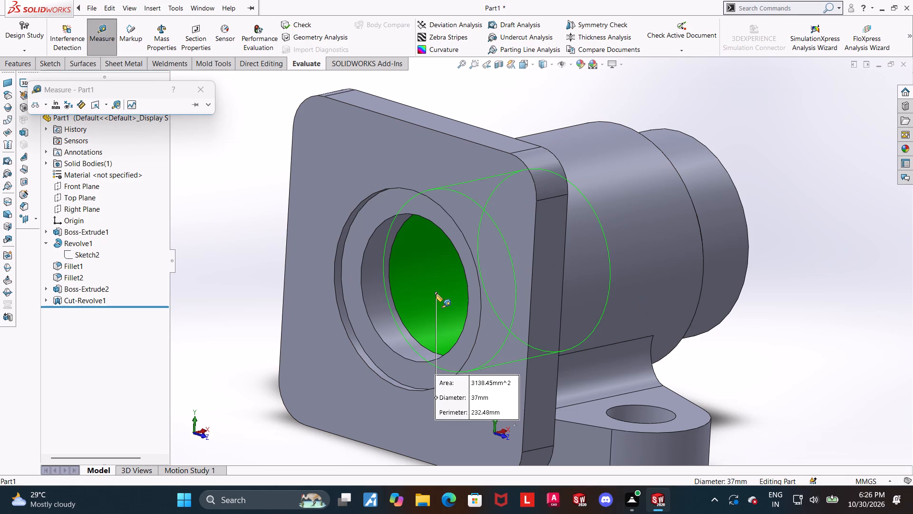
key(Escape)
Section the part to examine the stepped bore's profile along the cylinder, and turn the section view off again.
scroll(463, 298, up, 3)
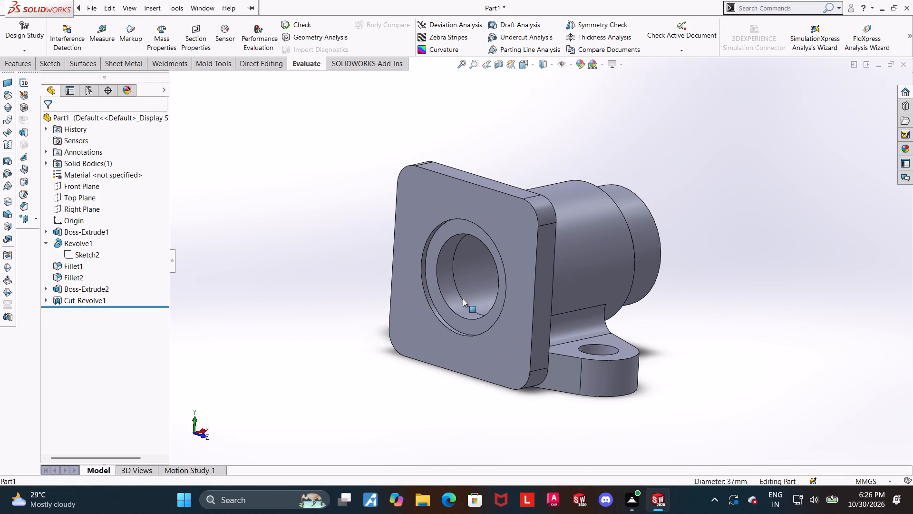
middle_click(709, 320)
middle_drag(627, 303, 582, 253)
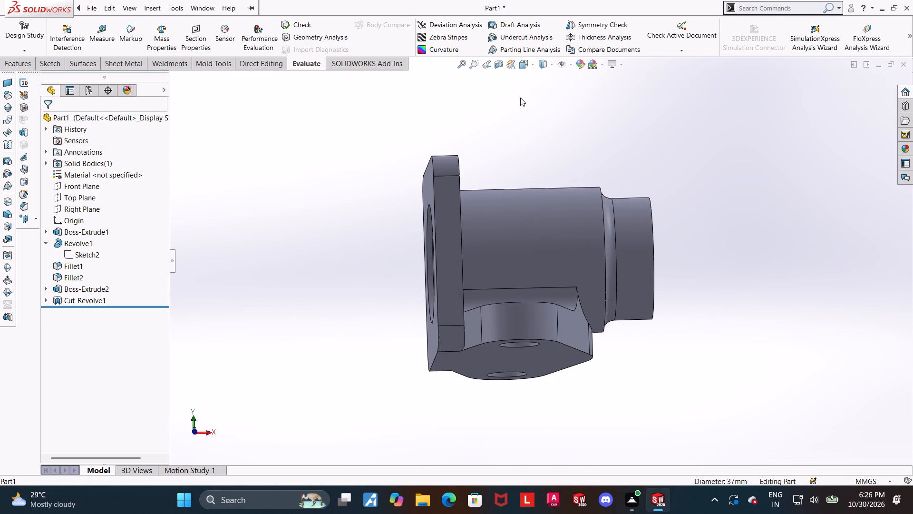
click(498, 63)
click(54, 123)
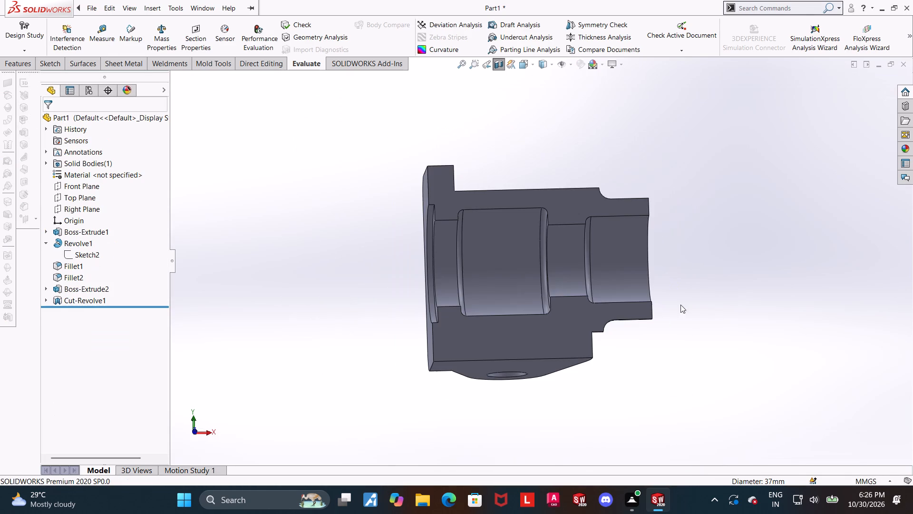
middle_drag(719, 326, 708, 372)
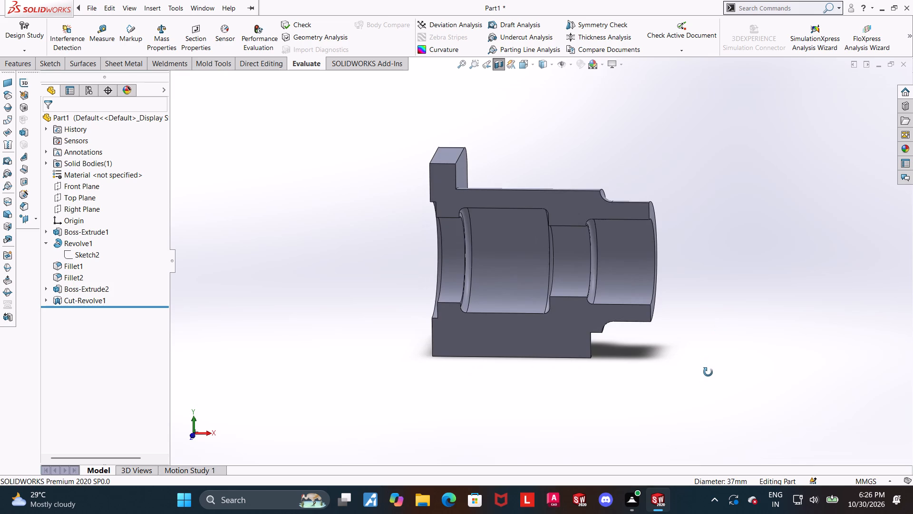
middle_drag(708, 372, 699, 400)
scroll(473, 298, down, 3)
middle_drag(560, 327, 573, 292)
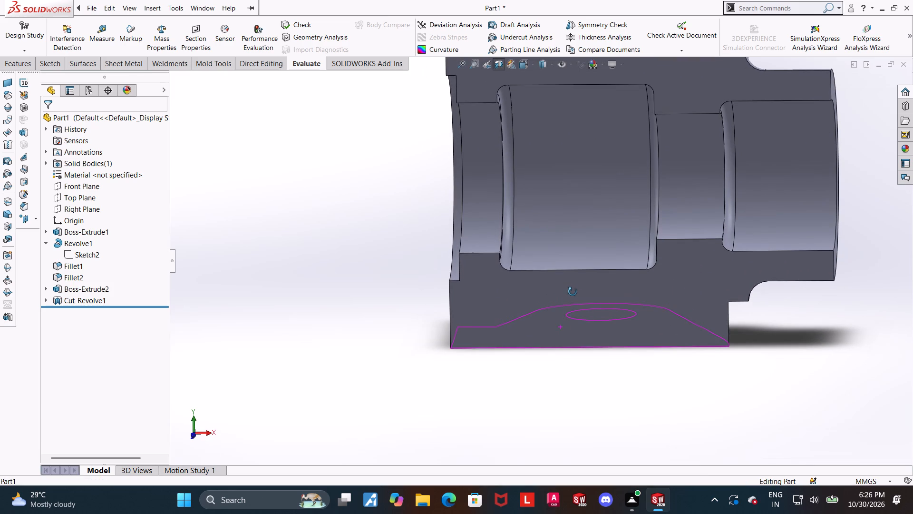
middle_drag(573, 292, 583, 303)
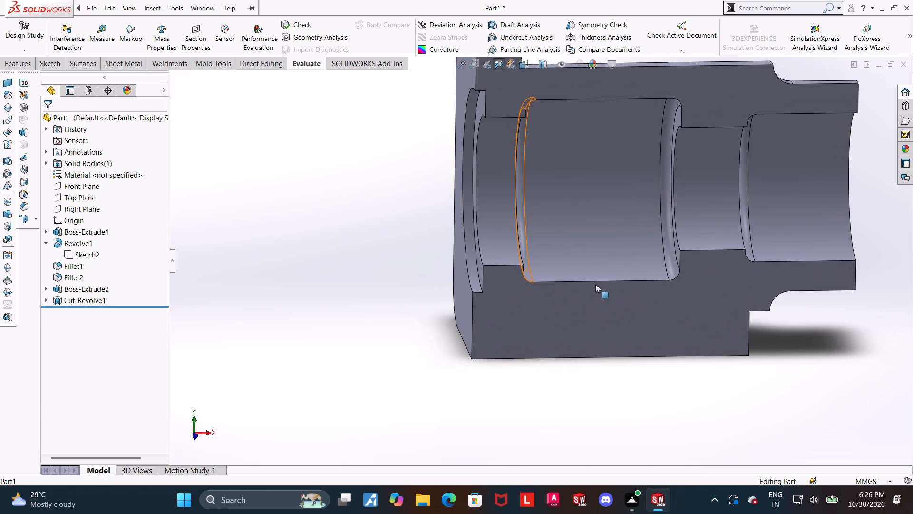
scroll(702, 303, up, 2)
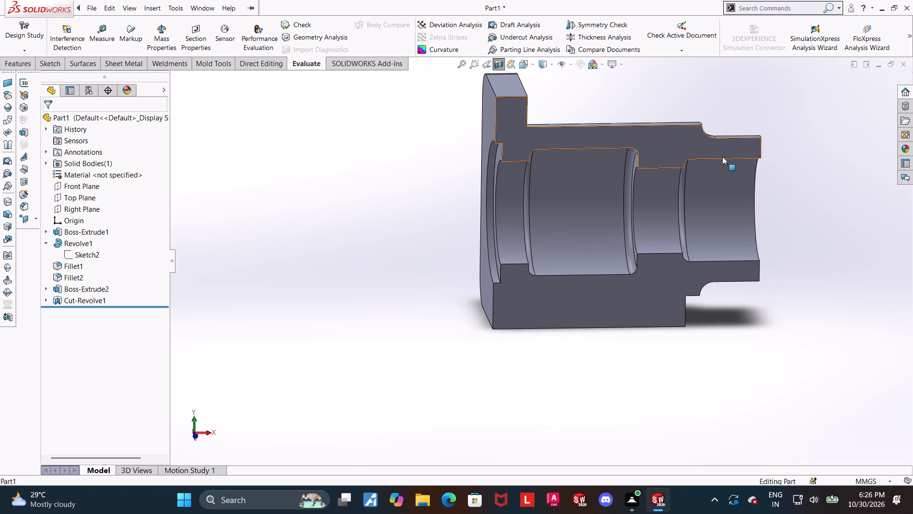
middle_drag(788, 181, 782, 182)
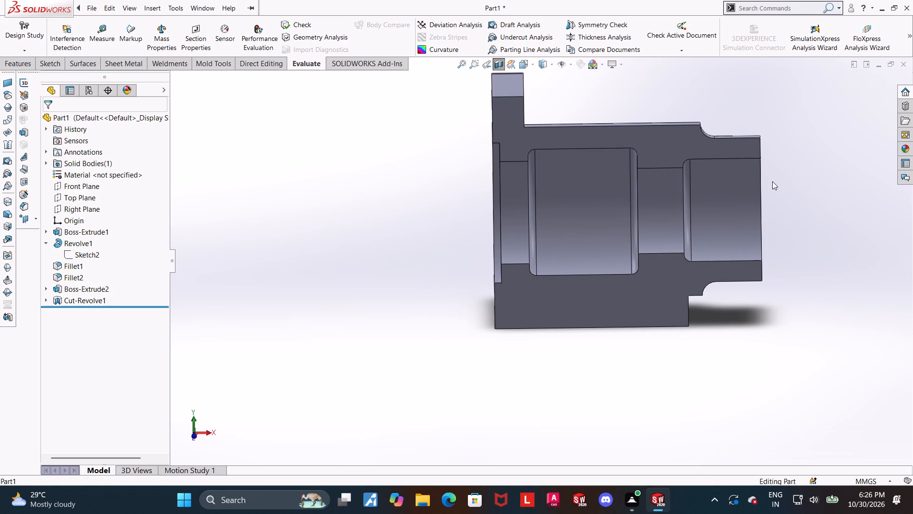
click(498, 65)
Examine the whole part from all sides, including the plate underside, the flange face and the cylinder end.
scroll(729, 288, up, 3)
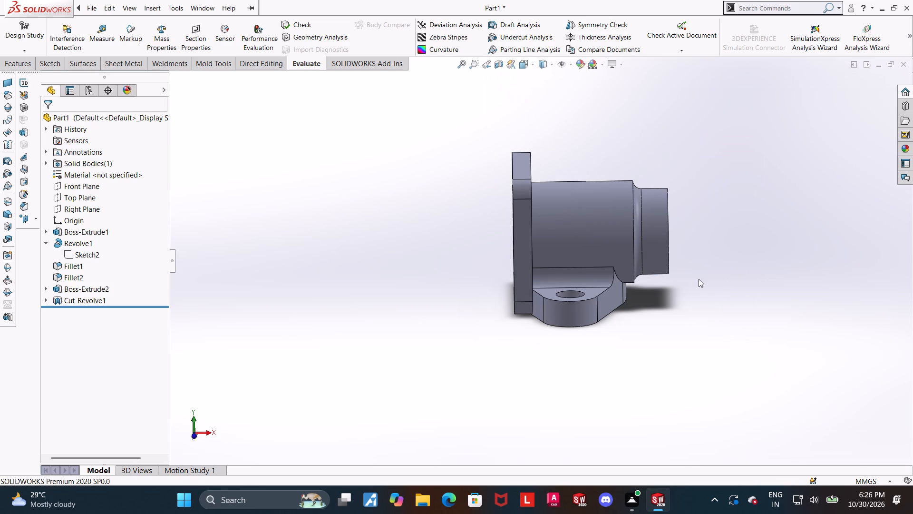
middle_drag(683, 281, 675, 217)
middle_drag(675, 328, 671, 252)
scroll(675, 333, up, 1)
middle_drag(675, 333, 677, 266)
middle_drag(675, 266, 688, 230)
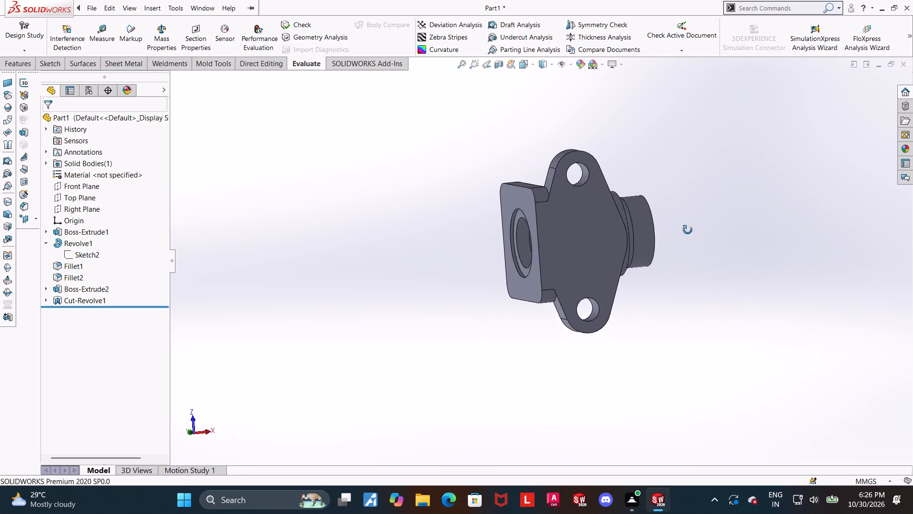
middle_drag(688, 230, 730, 332)
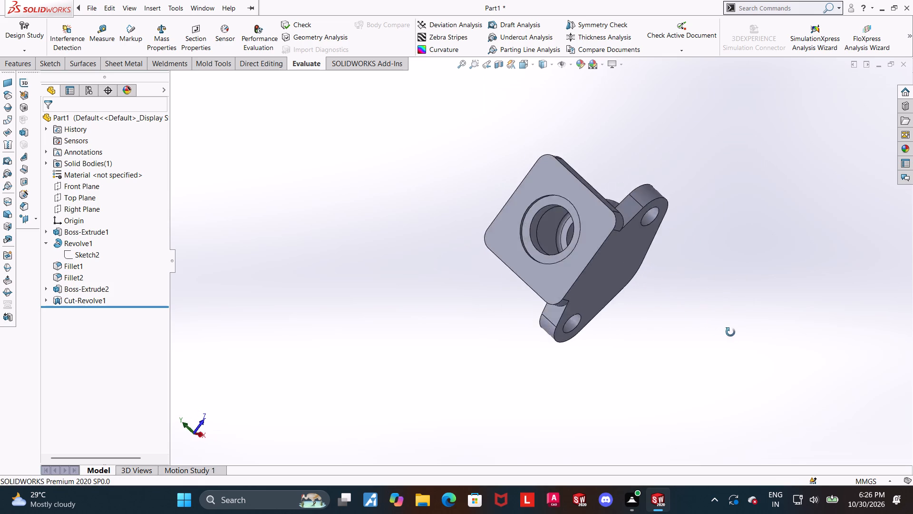
middle_drag(730, 332, 745, 367)
middle_drag(696, 252, 651, 287)
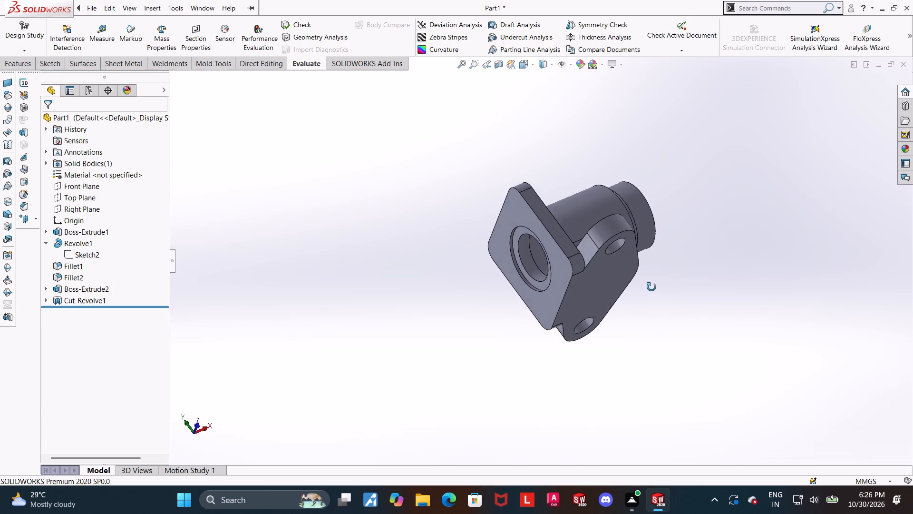
middle_drag(651, 287, 574, 174)
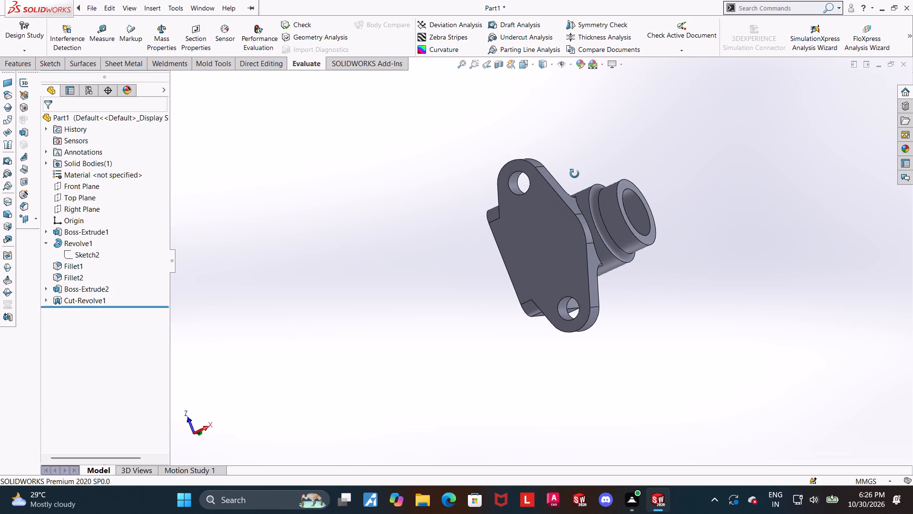
middle_drag(574, 174, 626, 332)
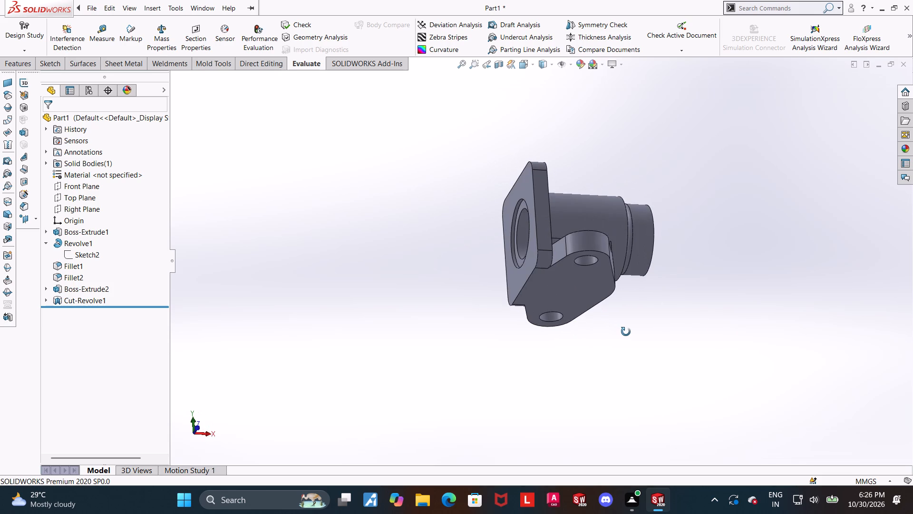
middle_drag(626, 332, 695, 376)
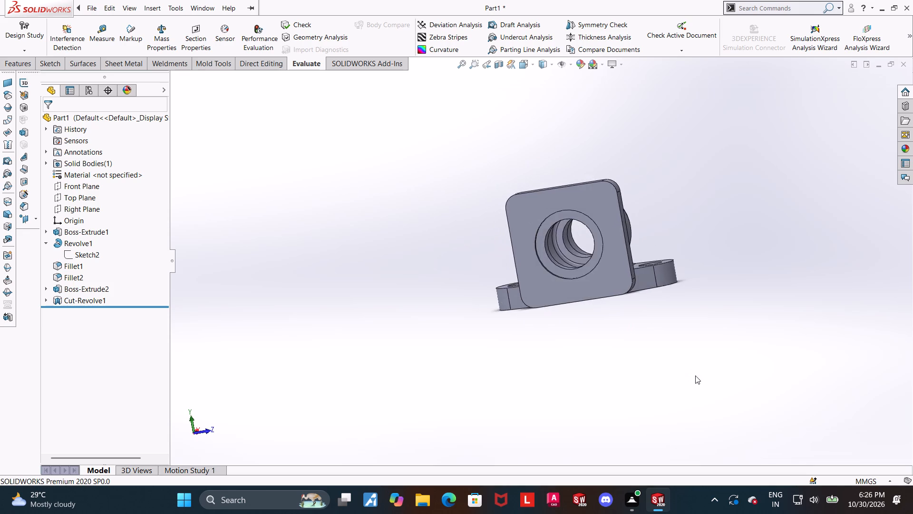
middle_drag(695, 376, 694, 376)
middle_drag(665, 282, 658, 311)
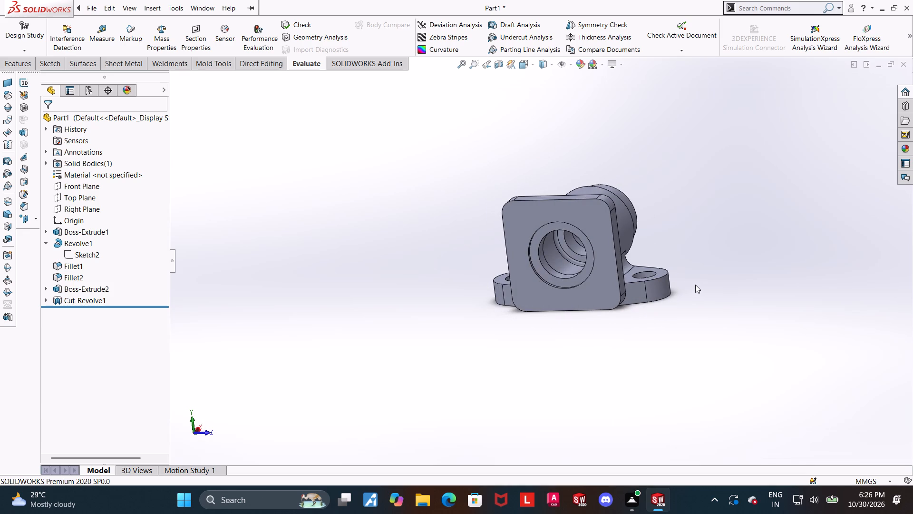
middle_drag(670, 285, 684, 304)
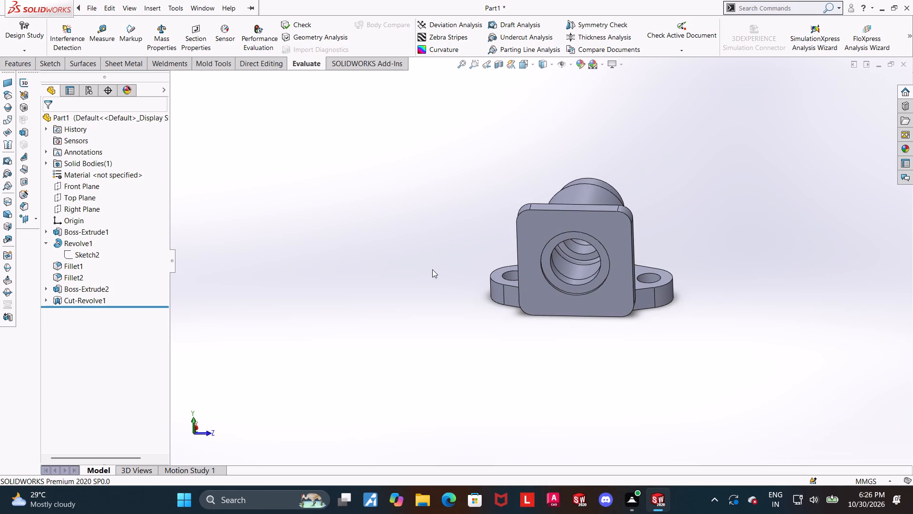
Start a new sketch on the Right Plane and face it straight on.
click(78, 206)
middle_drag(712, 289, 617, 293)
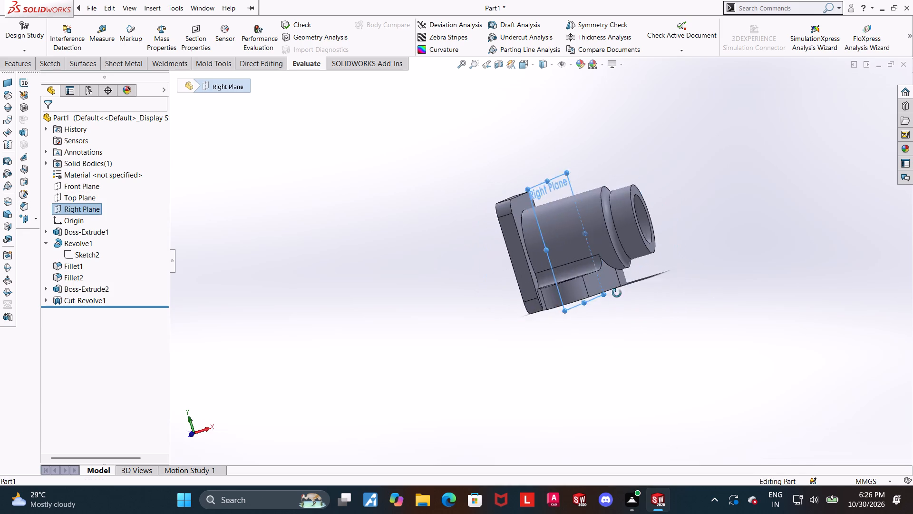
middle_drag(617, 293, 674, 244)
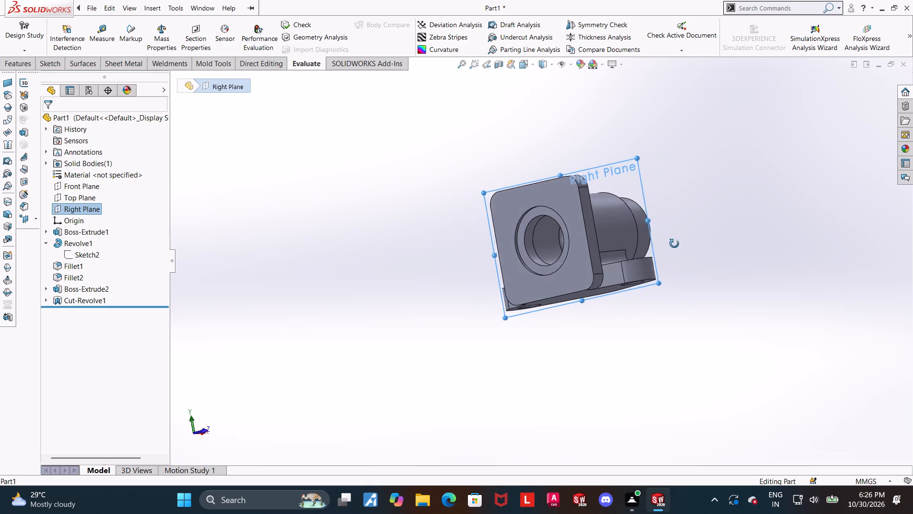
middle_drag(674, 244, 652, 257)
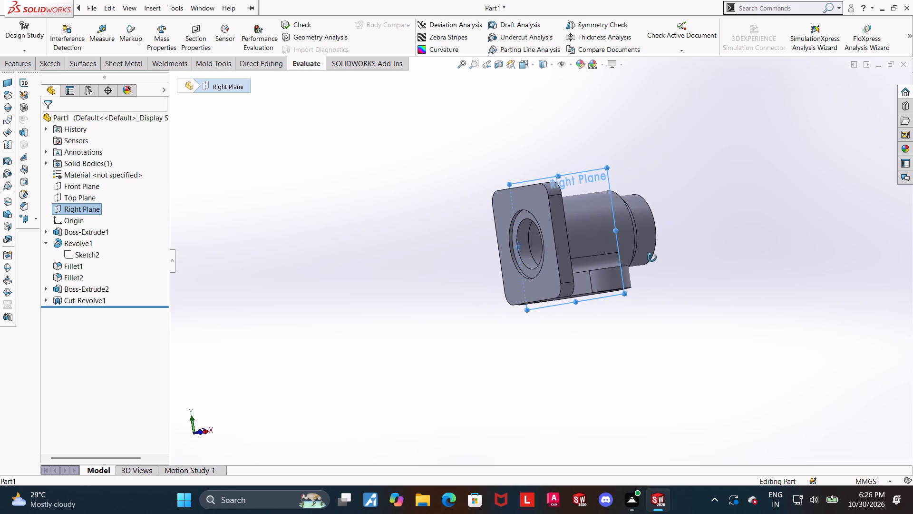
middle_drag(652, 257, 627, 297)
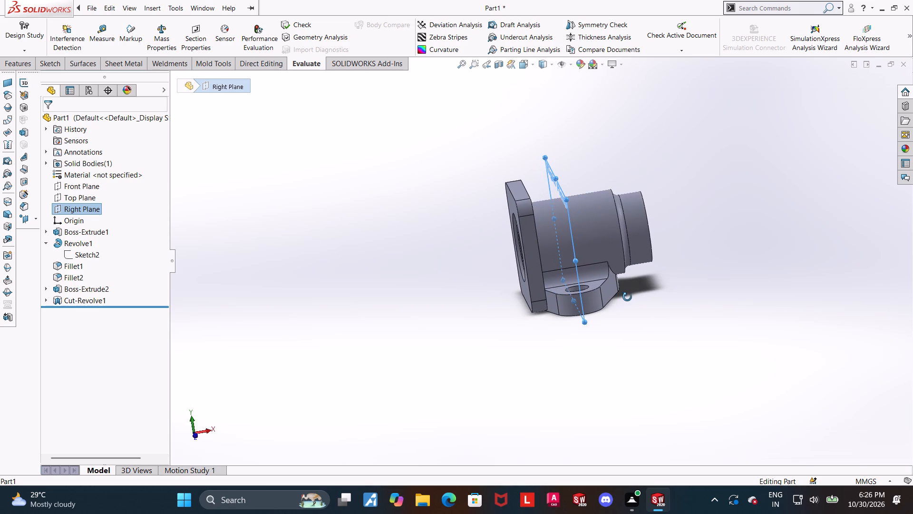
middle_drag(627, 297, 679, 275)
click(86, 210)
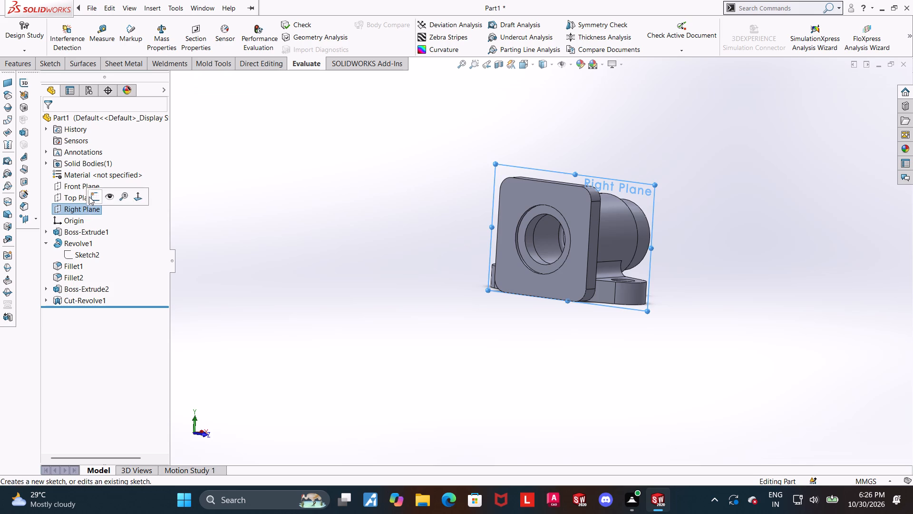
click(92, 196)
click(78, 211)
click(87, 198)
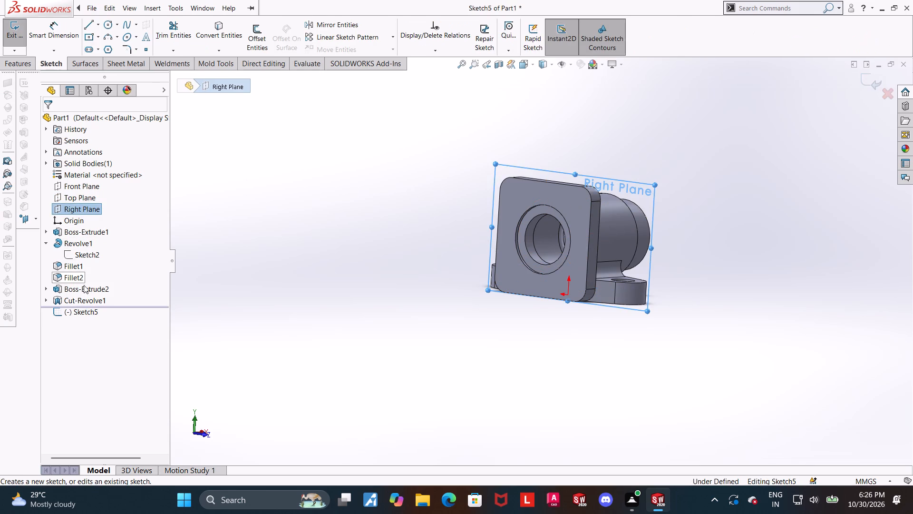
click(85, 305)
click(87, 313)
click(113, 298)
scroll(597, 308, up, 1)
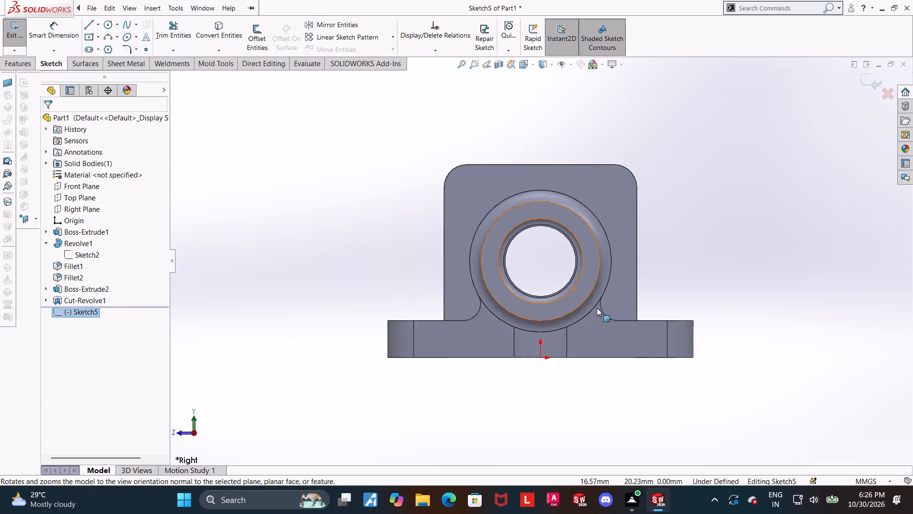
scroll(597, 308, up, 2)
scroll(657, 256, down, 1)
Sketch a horizontal line about 7.7 mm long inside the bore, a vertical line down into the plate, and a vertical centre line about 32 mm to the origin.
click(84, 26)
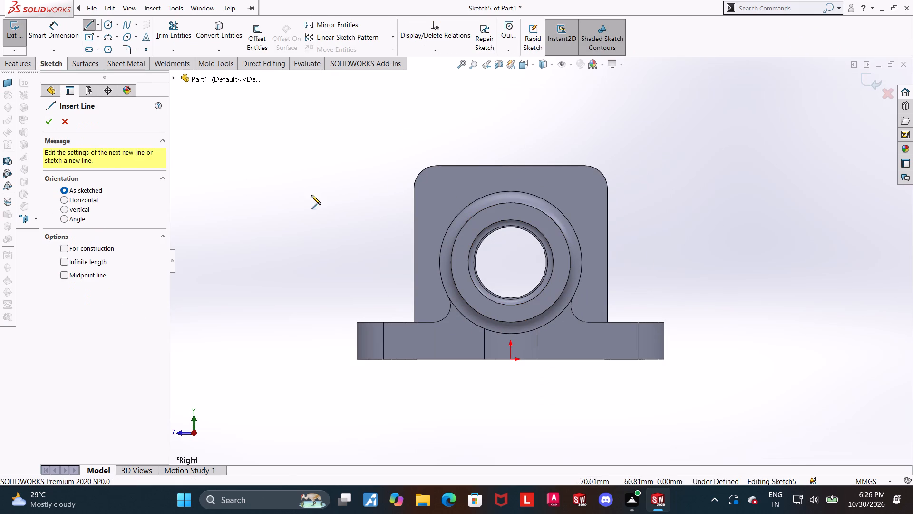
click(509, 268)
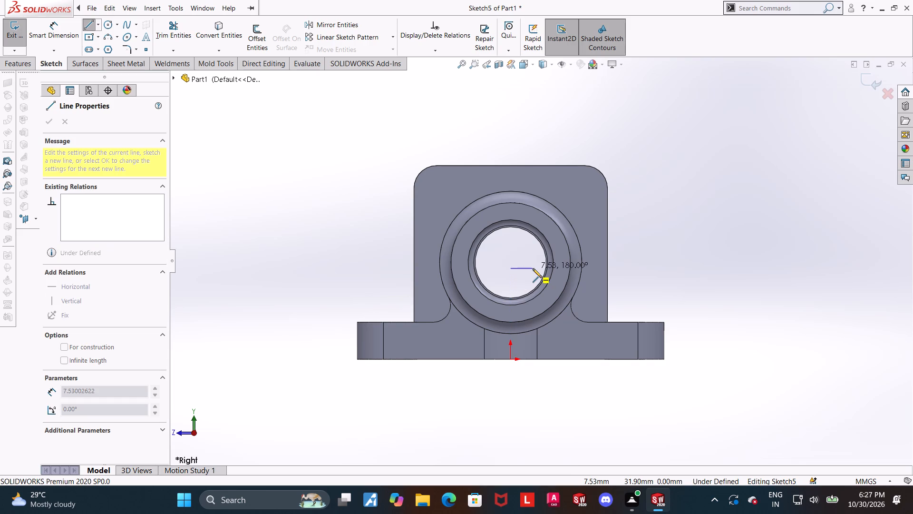
drag(533, 268, 533, 276)
click(530, 341)
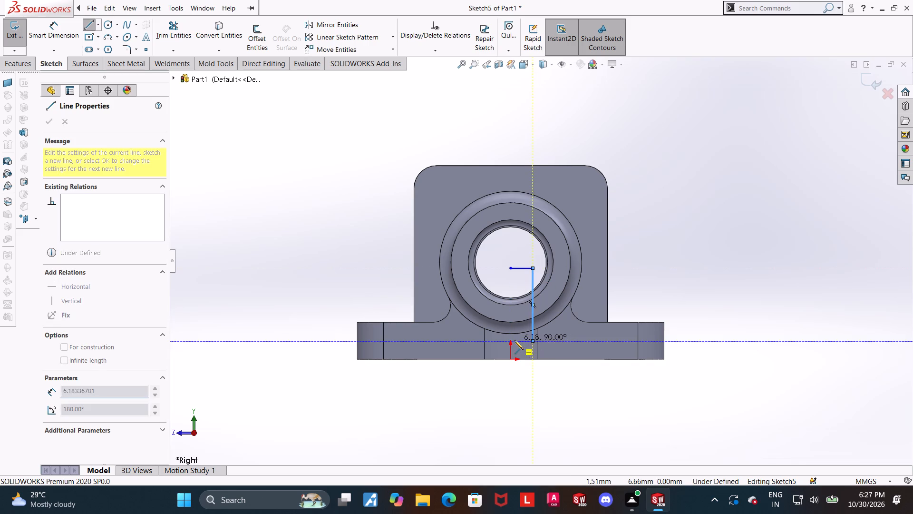
key(Escape)
click(91, 29)
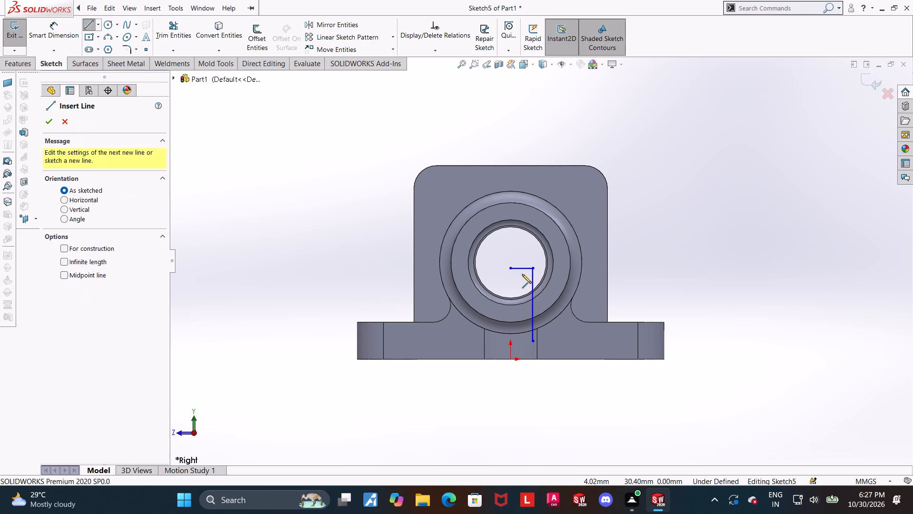
click(510, 269)
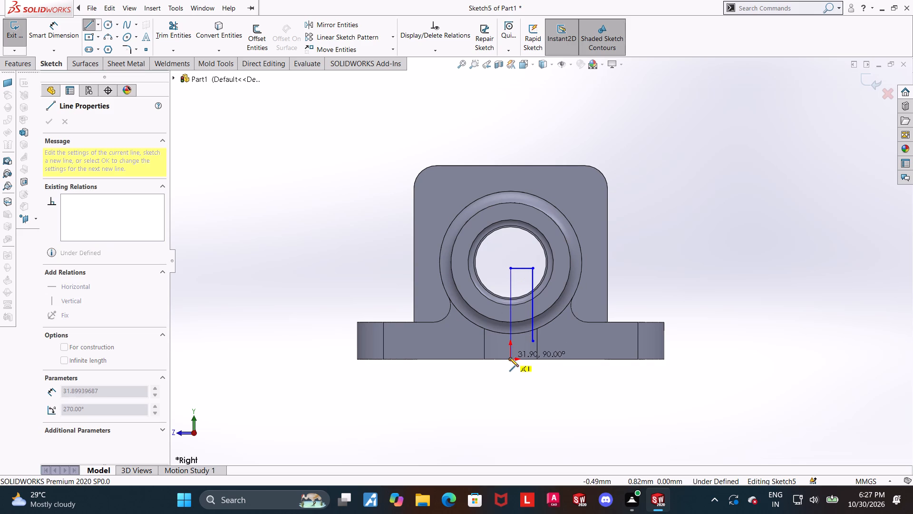
click(510, 359)
key(Escape)
key(Escape)
scroll(606, 333, down, 2)
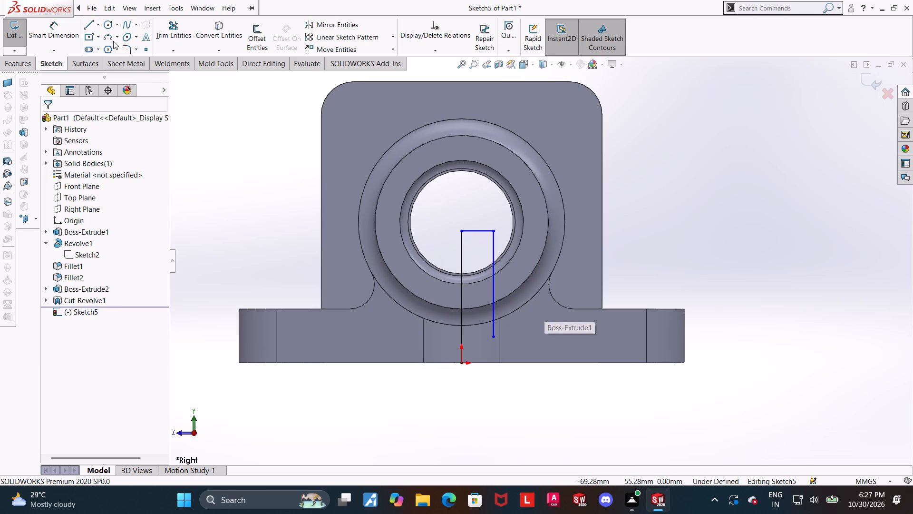
Close the profile with a sloping line flaring out to the plate's bottom edge and a horizontal line back to the origin.
click(94, 26)
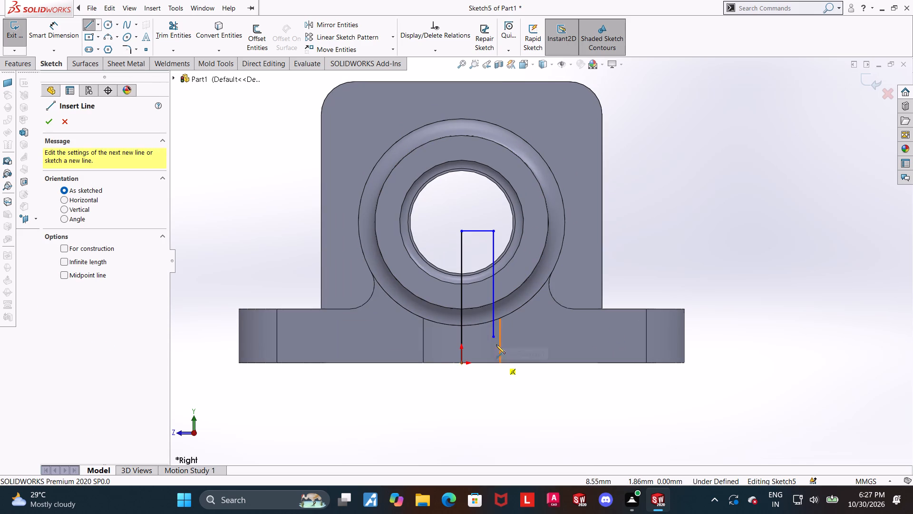
drag(494, 336, 498, 337)
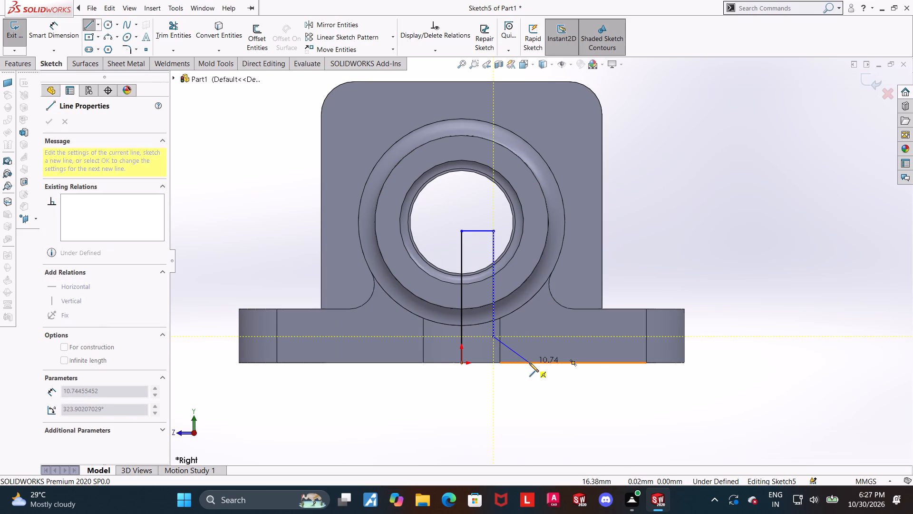
click(529, 363)
click(461, 362)
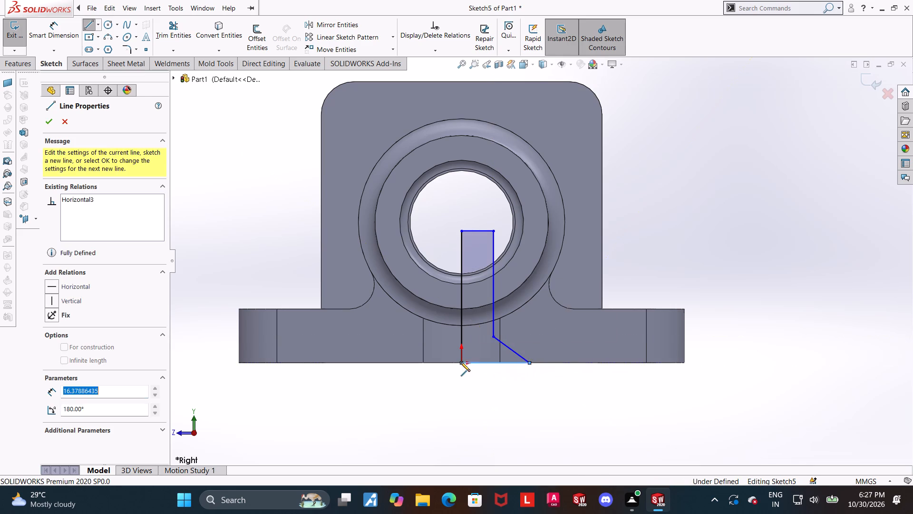
key(Escape)
key(Escape)
scroll(533, 308, up, 1)
scroll(547, 215, down, 1)
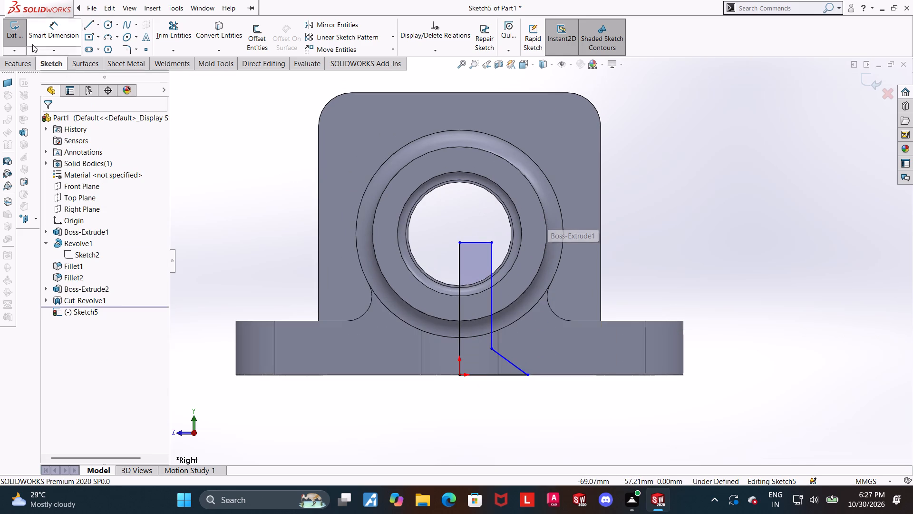
Dimension the distance between the profile's two vertical lines as 13 mm.
click(41, 33)
click(491, 284)
click(461, 277)
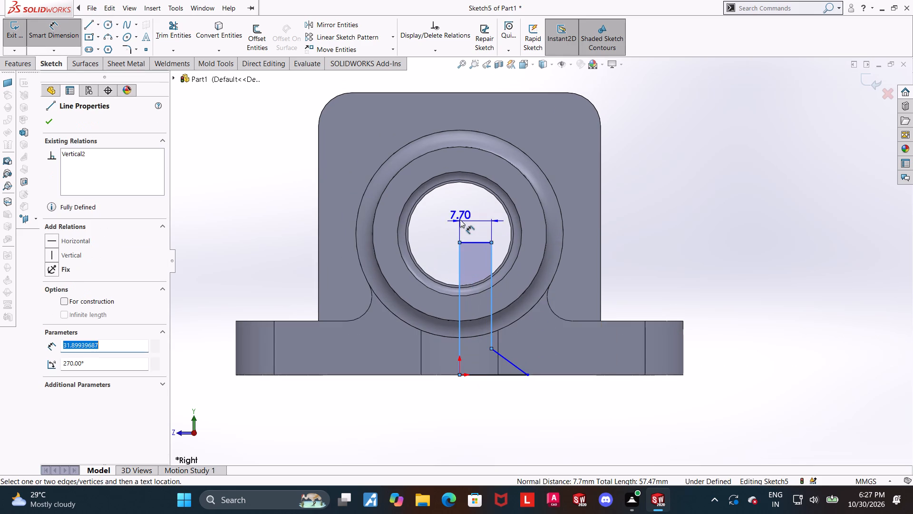
click(460, 218)
text(13)
key(Return)
key(Escape)
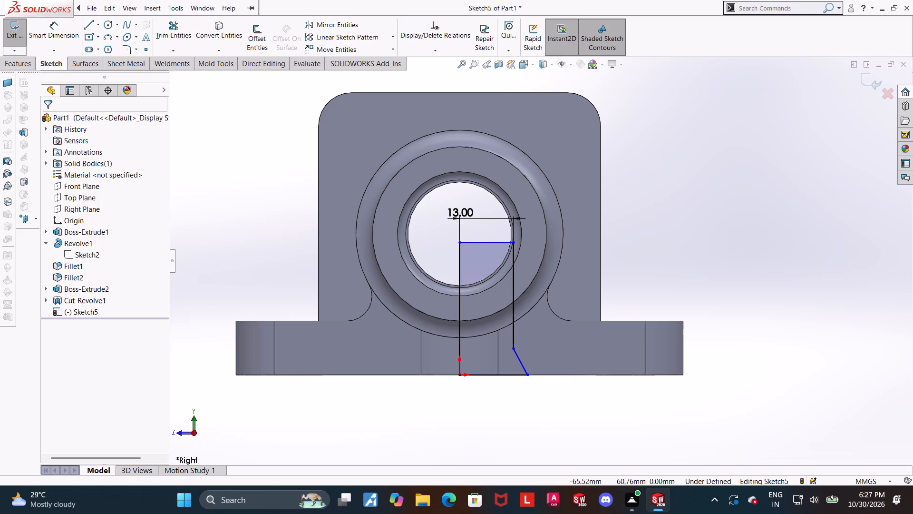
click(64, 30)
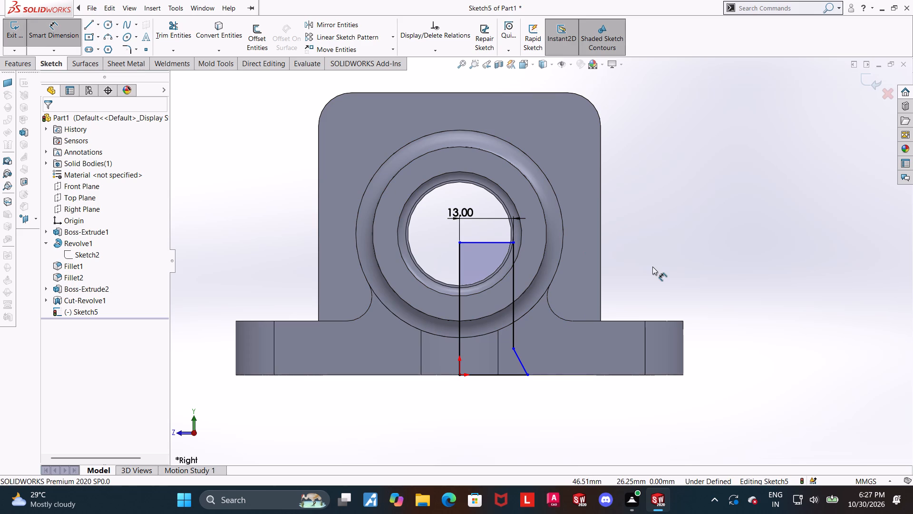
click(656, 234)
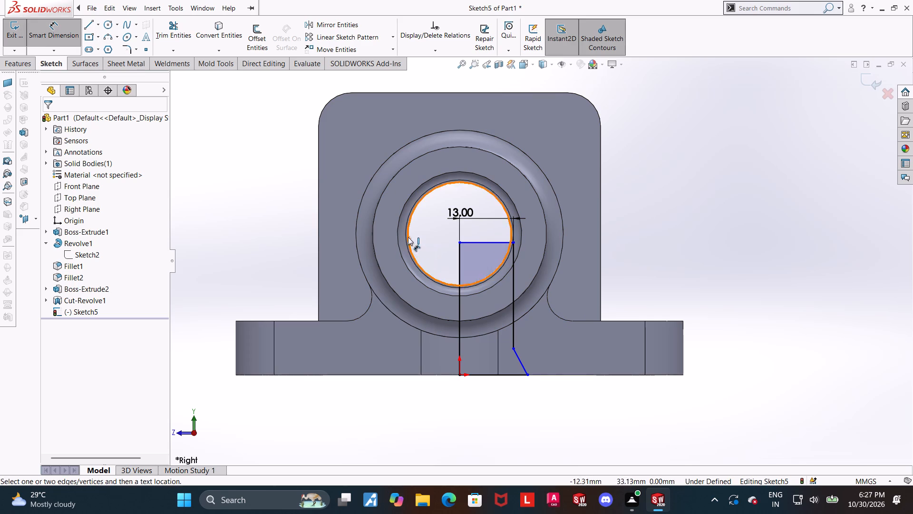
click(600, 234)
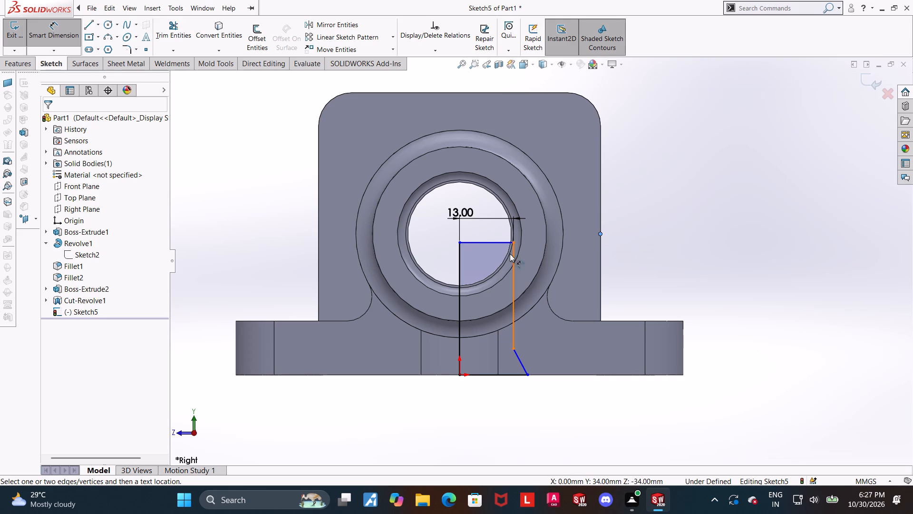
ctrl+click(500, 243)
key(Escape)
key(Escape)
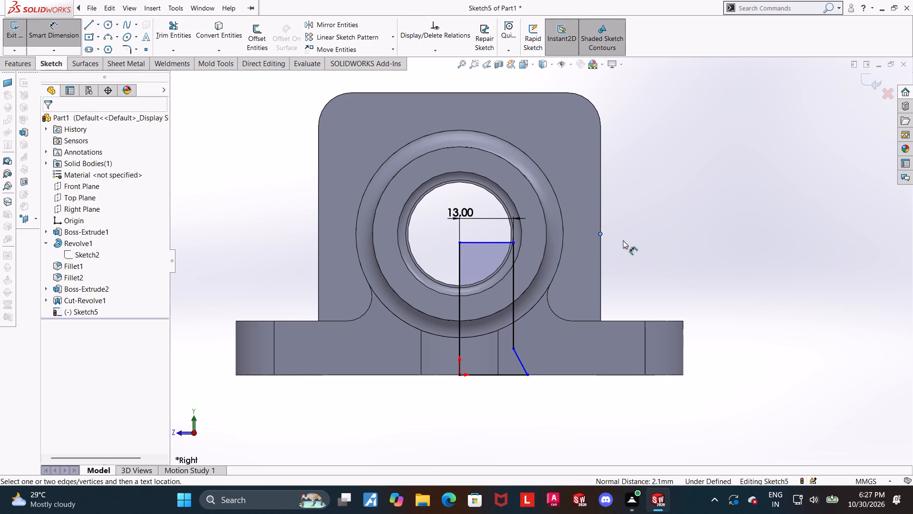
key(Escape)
Add a horizontal relation between the profile's outer top corner and the midpoint of the square flange's side edge.
click(602, 236)
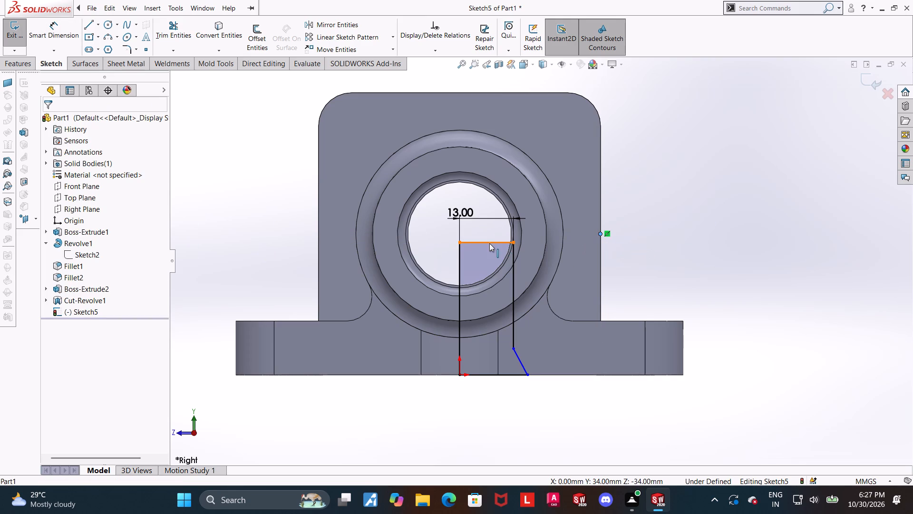
ctrl+click(513, 243)
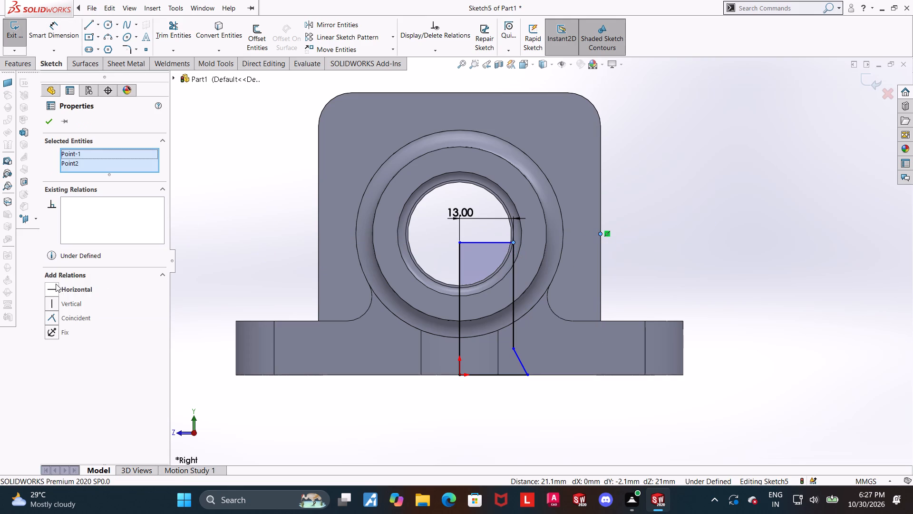
click(56, 284)
click(680, 256)
Dimension the angle between the sloping line and the vertical centre line as 60°, half of 120°.
click(76, 30)
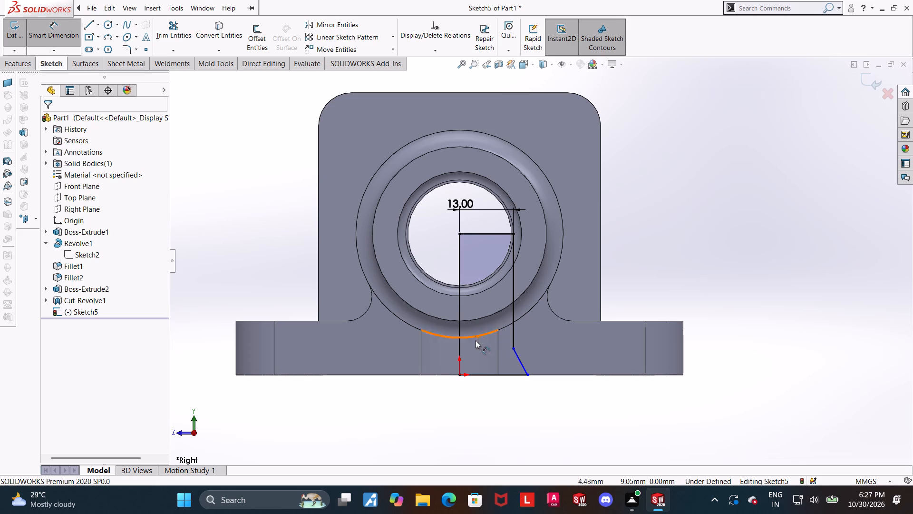
click(522, 364)
click(459, 346)
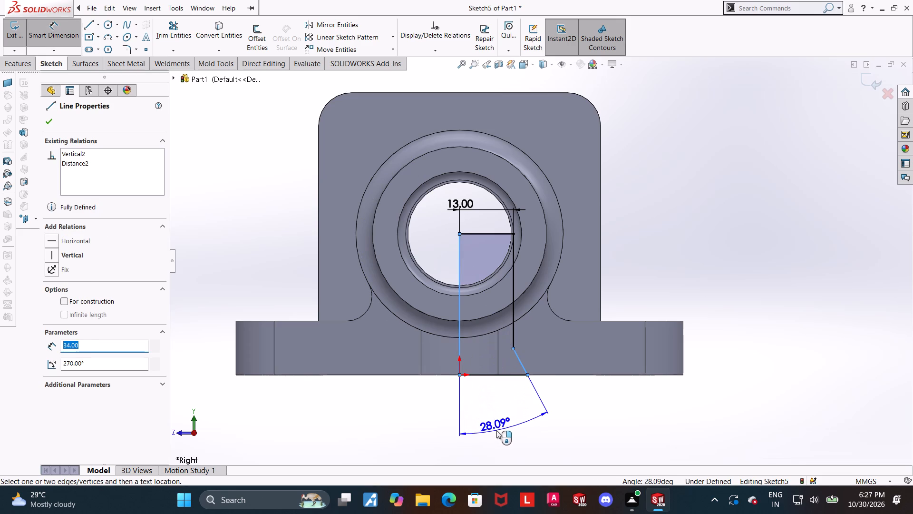
click(496, 430)
text(120/2)
key(Return)
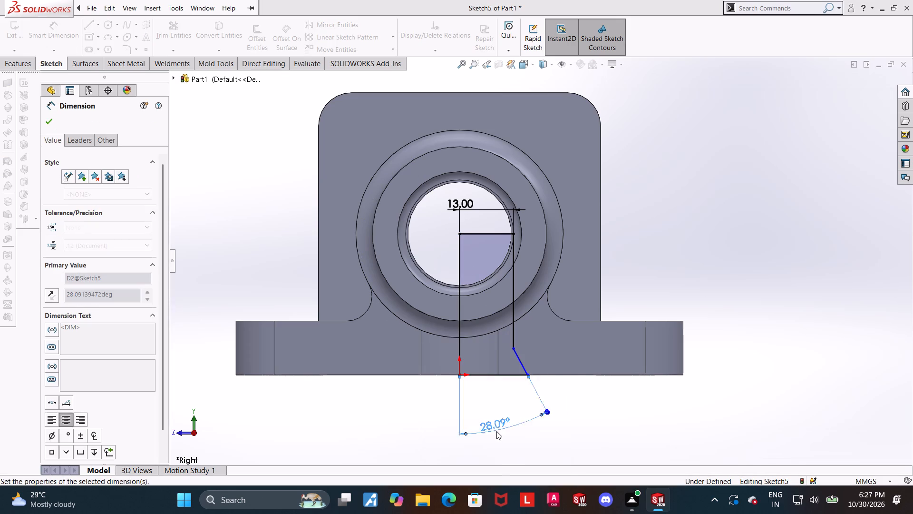
key(Escape)
Dimension the profile's bottom width from the origin to the sloping line's end as 21.5 mm, half of 43, and finish the sketch.
scroll(478, 413, up, 1)
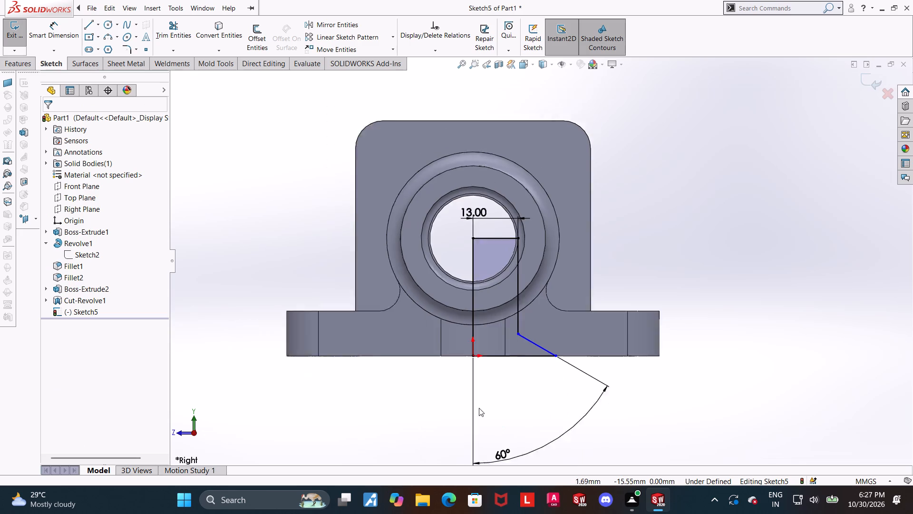
scroll(479, 408, up, 2)
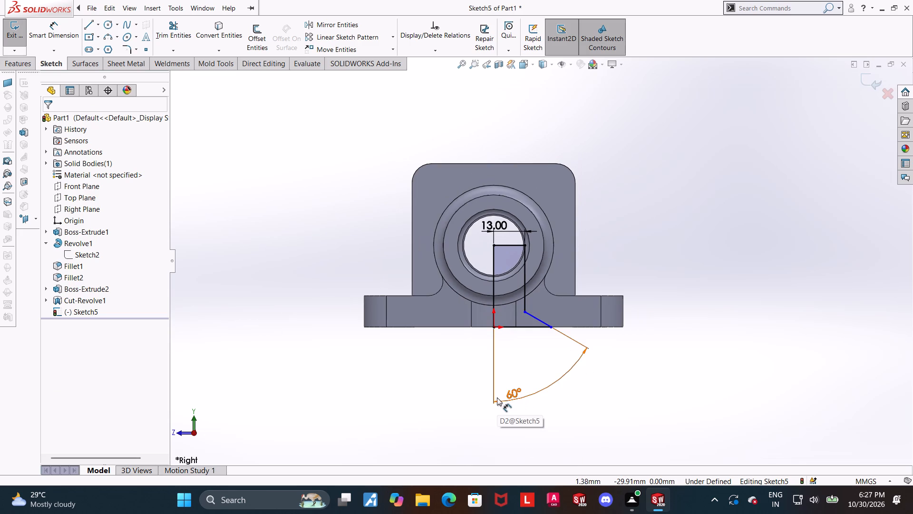
scroll(497, 397, up, 1)
scroll(618, 419, up, 1)
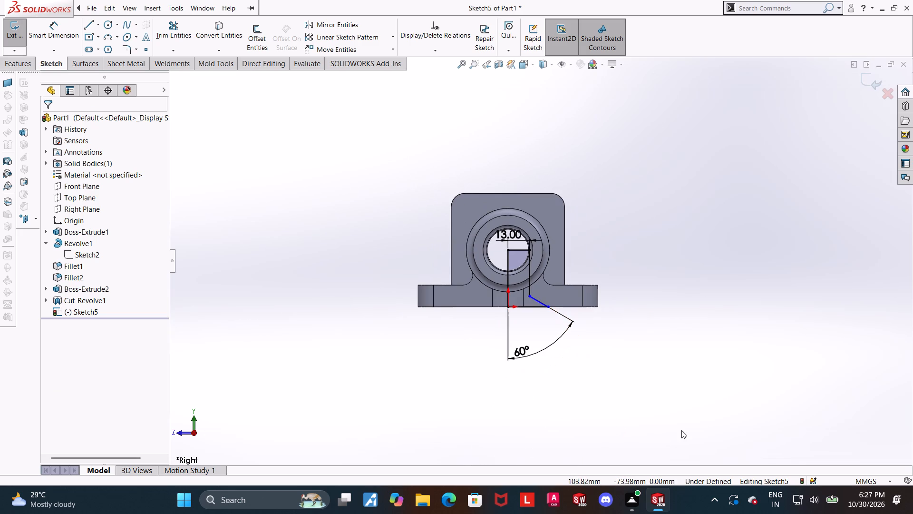
drag(650, 391, 650, 370)
scroll(556, 282, down, 2)
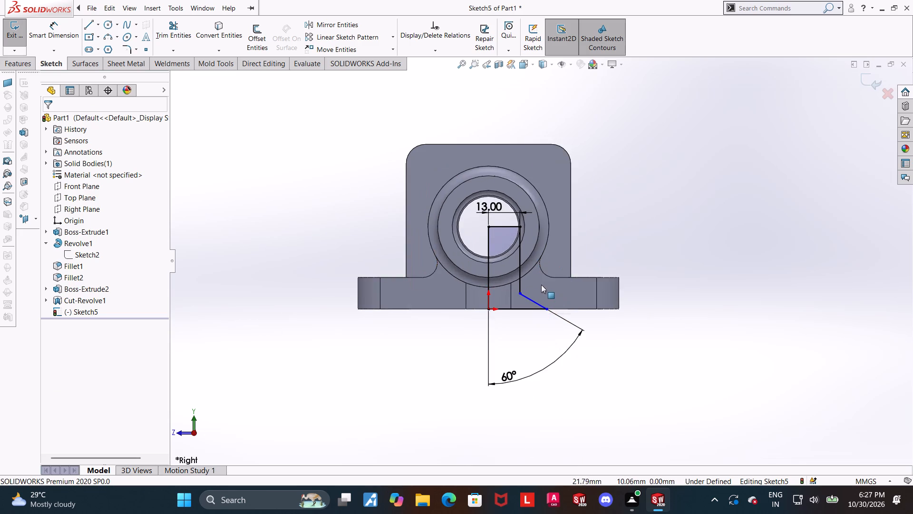
scroll(541, 285, down, 2)
click(58, 34)
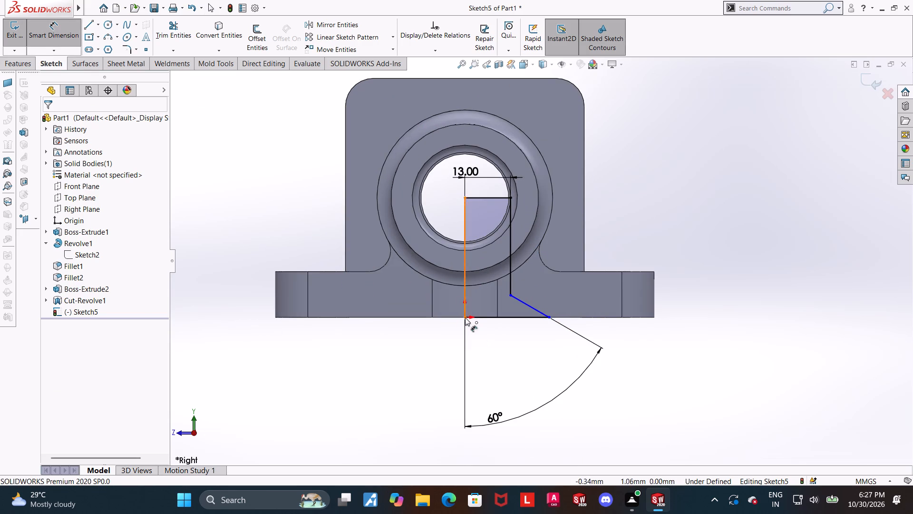
click(466, 318)
click(549, 315)
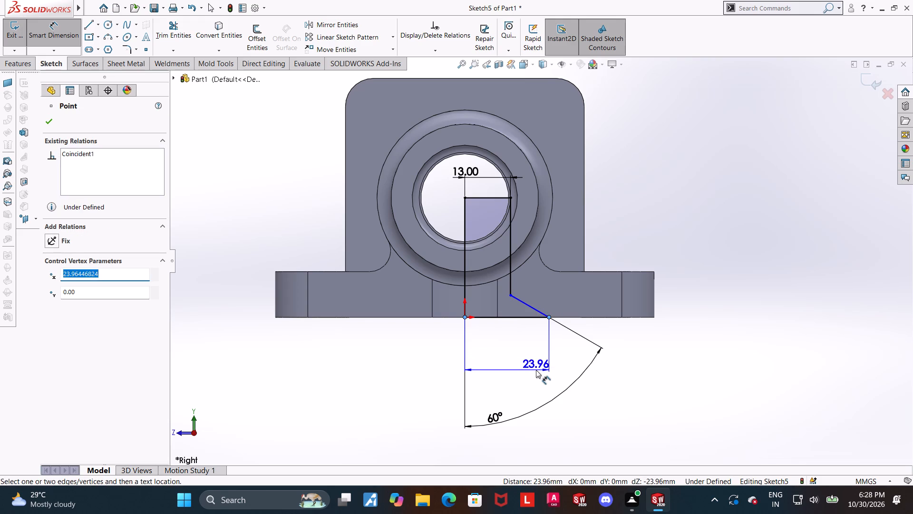
click(536, 370)
text(43/2)
key(Return)
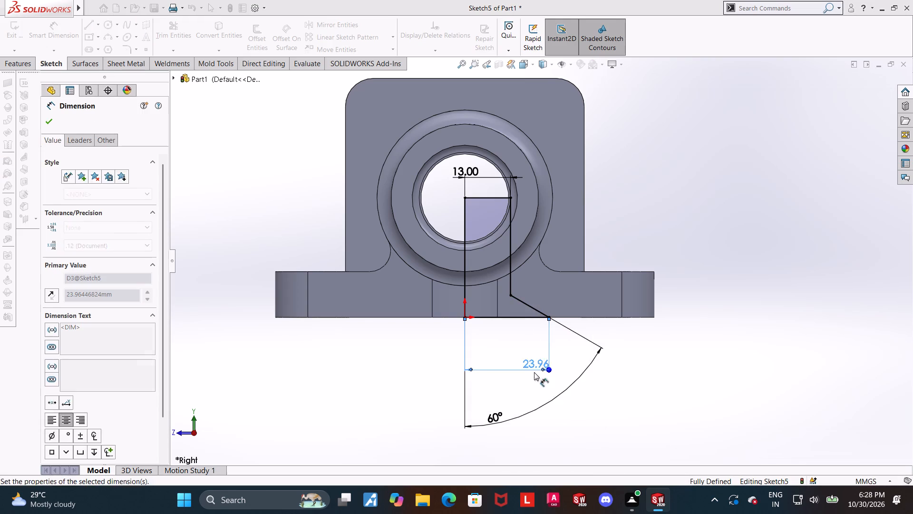
key(Escape)
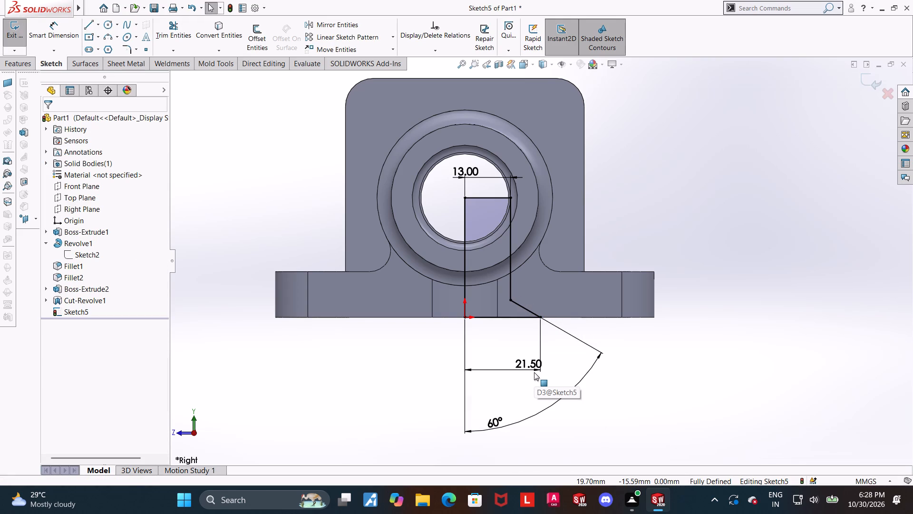
click(658, 361)
scroll(716, 286, up, 1)
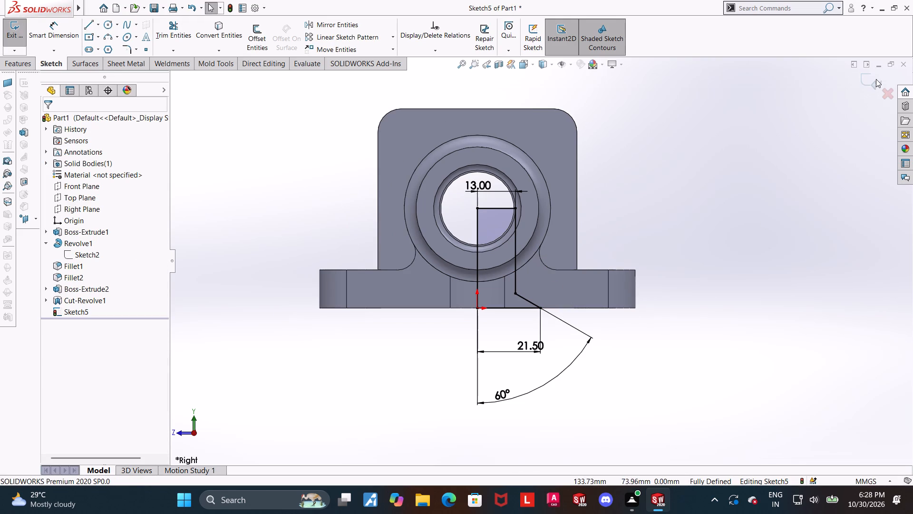
click(876, 79)
Cut-revolve the profile 360° about its vertical centre line through the origin.
click(14, 60)
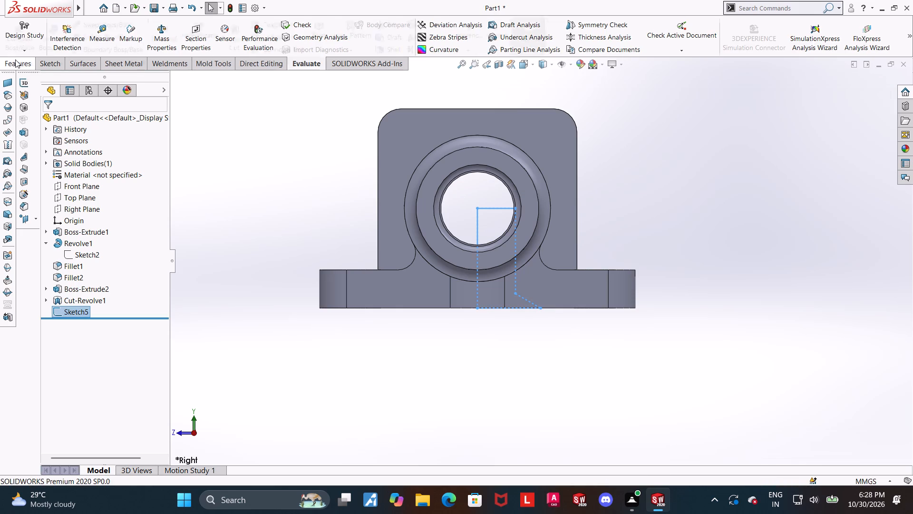
click(249, 30)
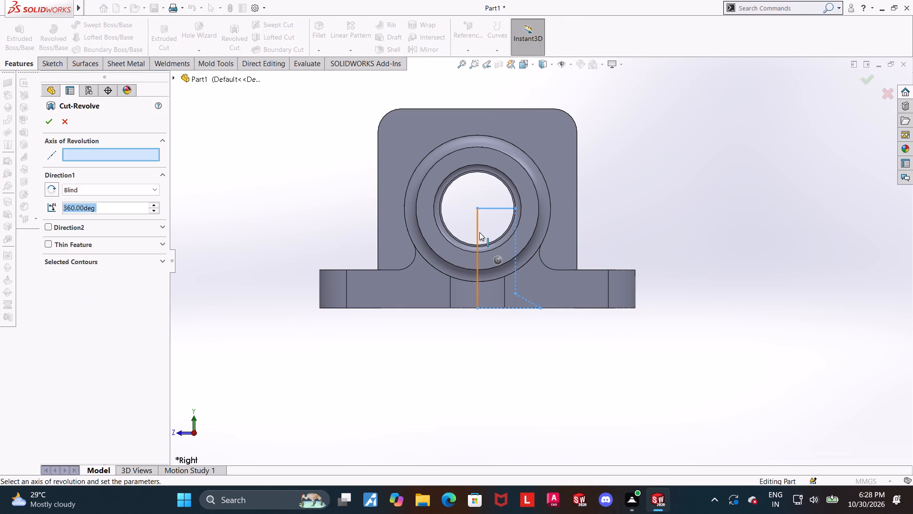
click(479, 232)
click(47, 117)
click(761, 195)
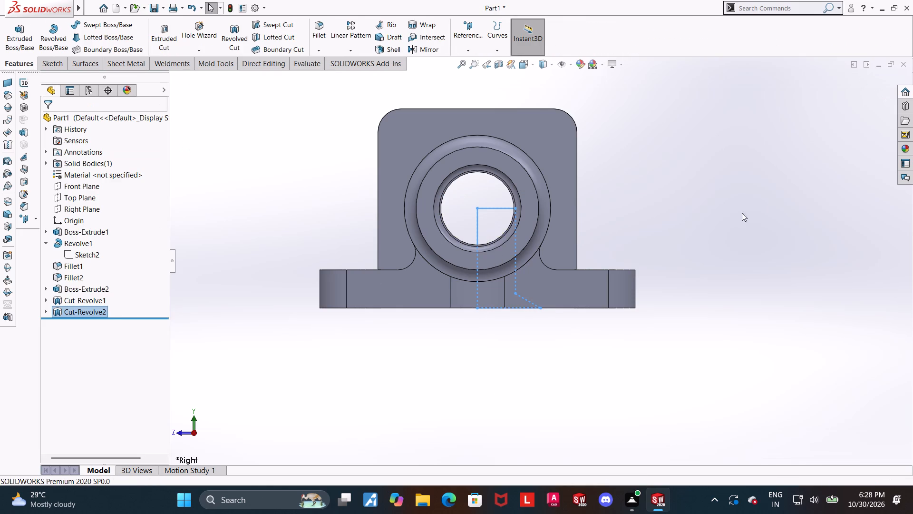
Create a section view of the part through the Right Plane at 0 mm offset, seen from the Left view.
middle_drag(738, 214, 912, 284)
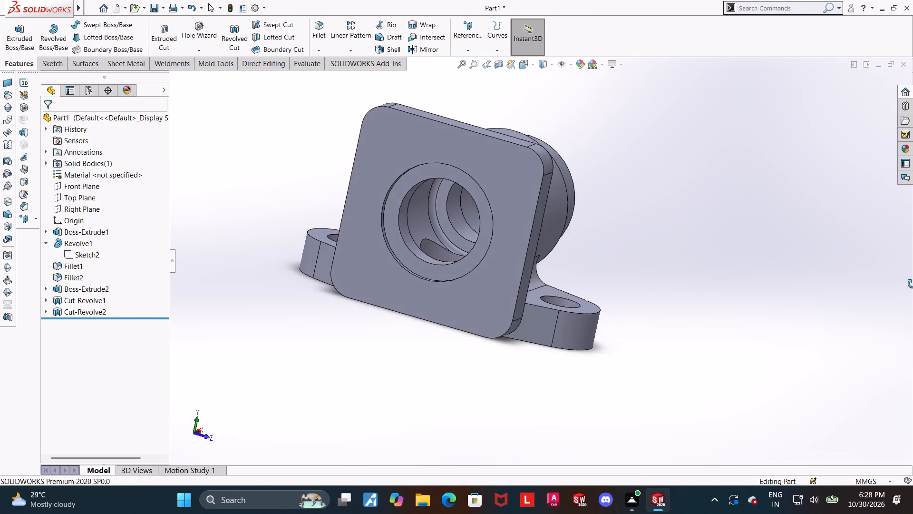
middle_drag(912, 284, 884, 296)
middle_drag(561, 237, 633, 206)
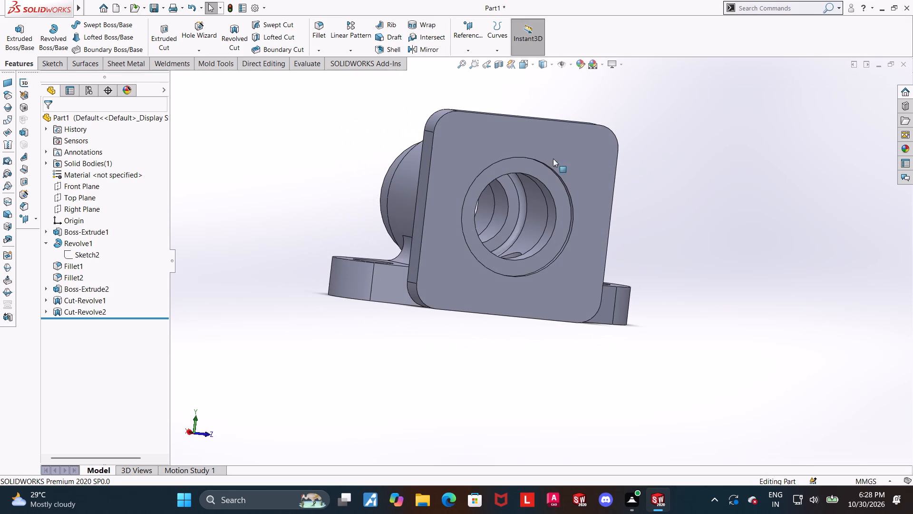
click(521, 65)
click(476, 278)
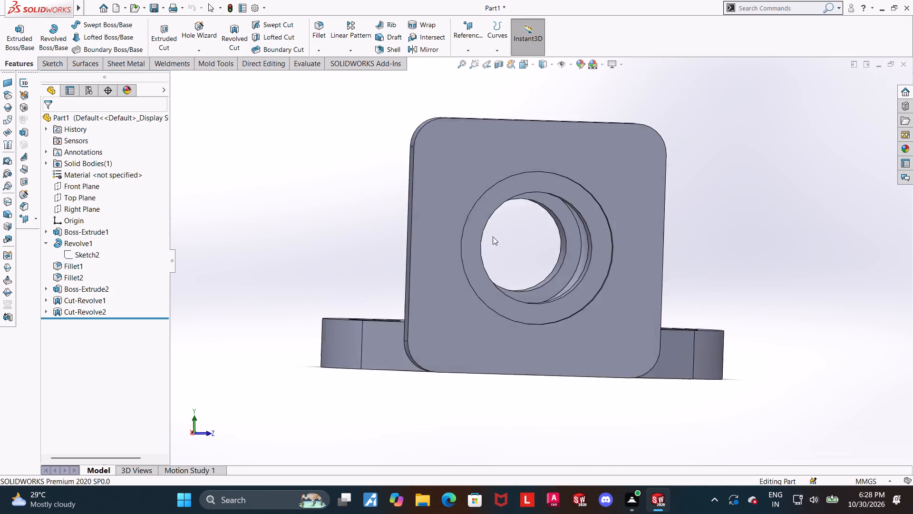
click(497, 62)
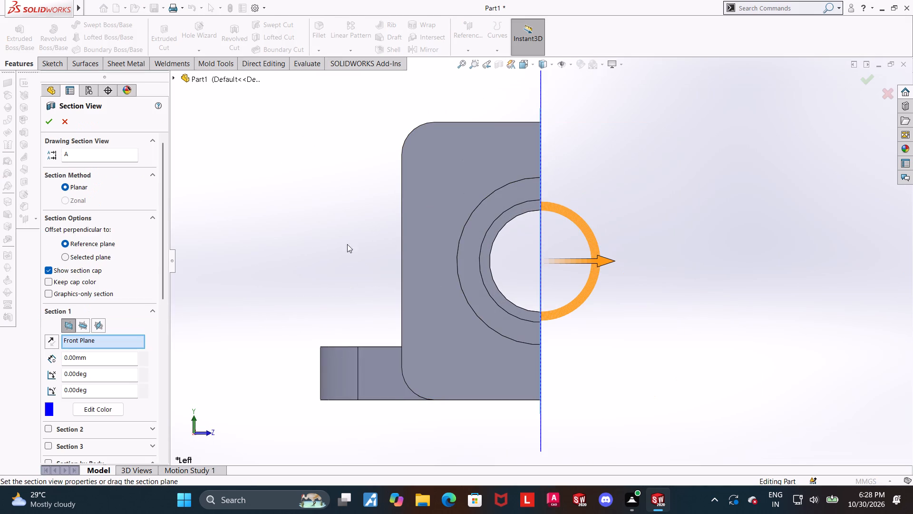
click(100, 321)
scroll(773, 301, up, 2)
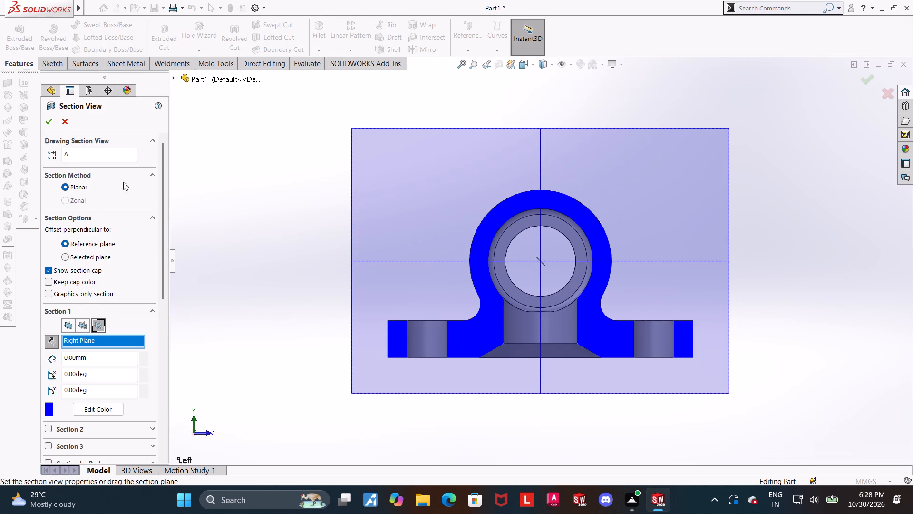
click(51, 118)
Examine the flared vertical cut and its opening into the stepped bore in the sectioned part, and turn the section view off.
click(758, 295)
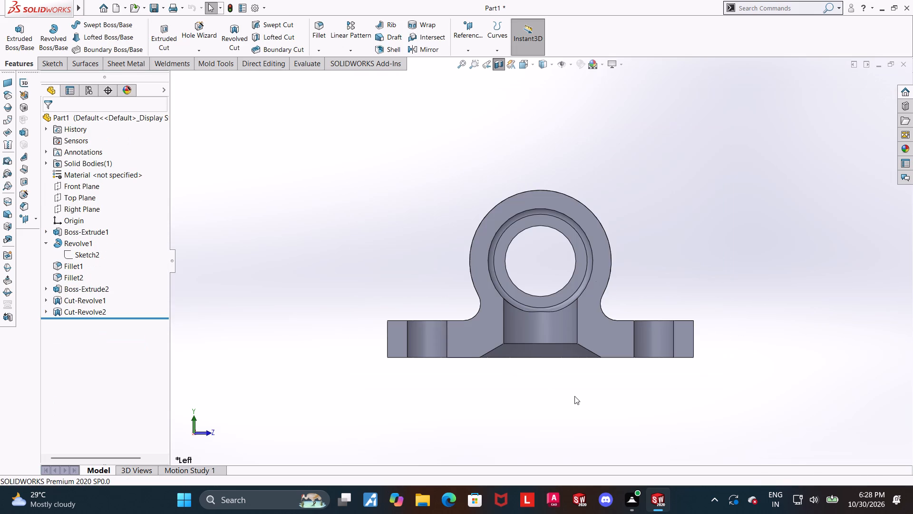
scroll(573, 391, down, 3)
middle_drag(542, 268, 509, 338)
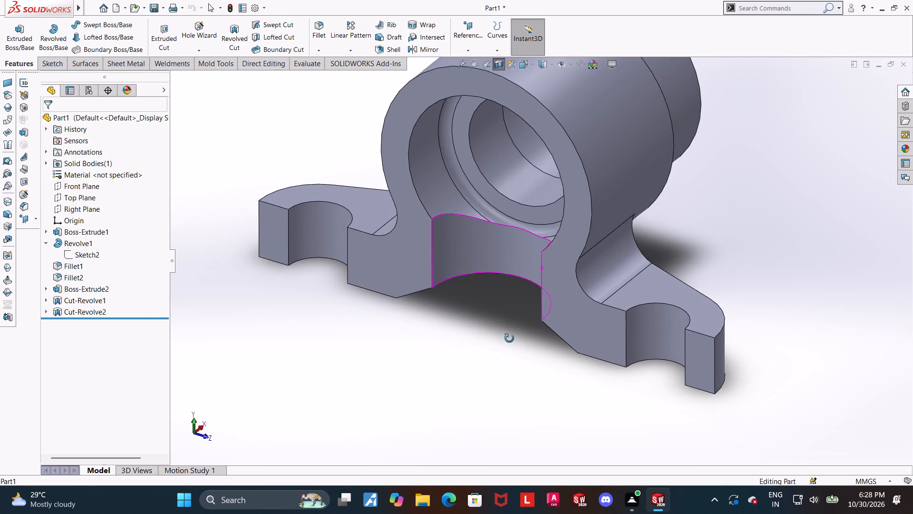
middle_drag(509, 338, 533, 300)
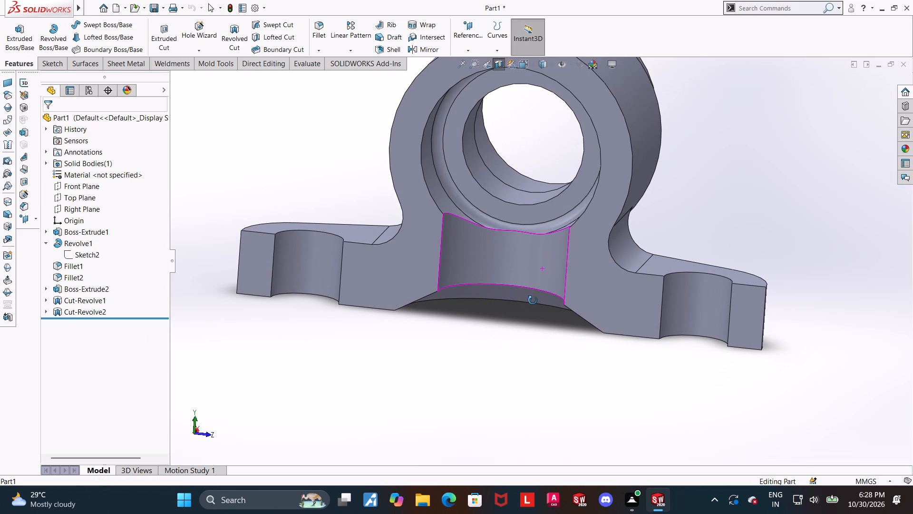
middle_drag(533, 300, 458, 342)
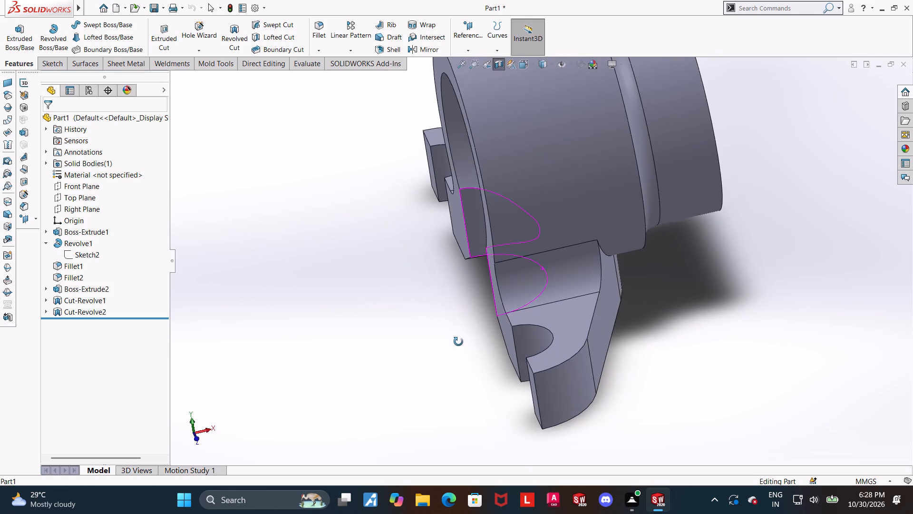
middle_drag(458, 342, 462, 347)
scroll(470, 340, up, 2)
click(497, 63)
Show the part from above with hidden lines visible and examine the edges of the internal bore and vertical cut.
click(528, 65)
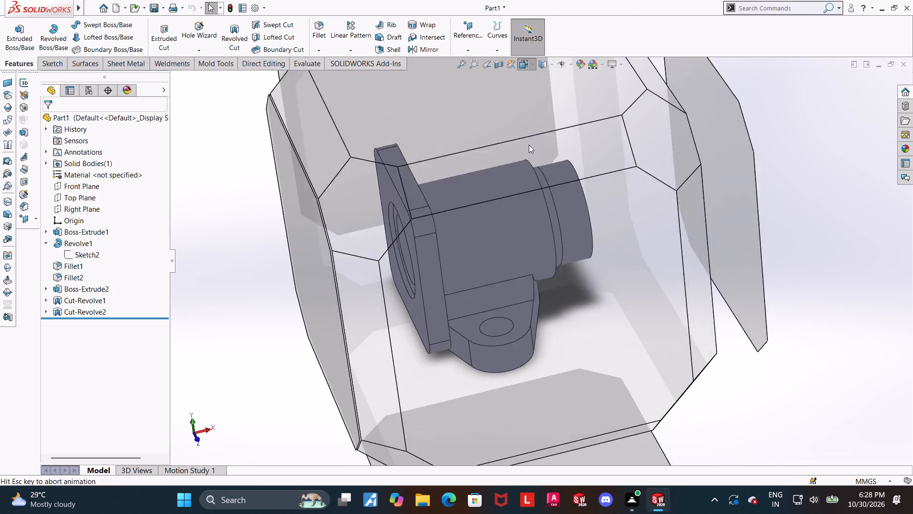
click(452, 224)
click(544, 63)
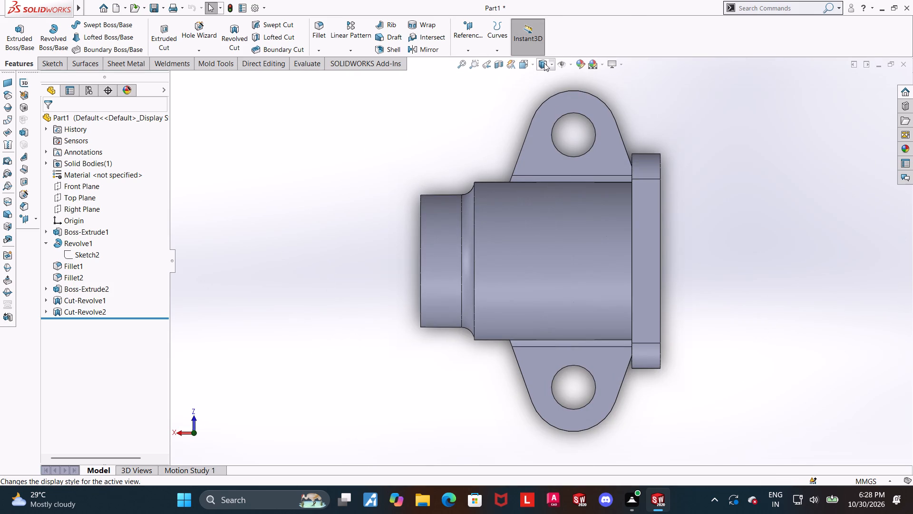
click(545, 108)
click(551, 66)
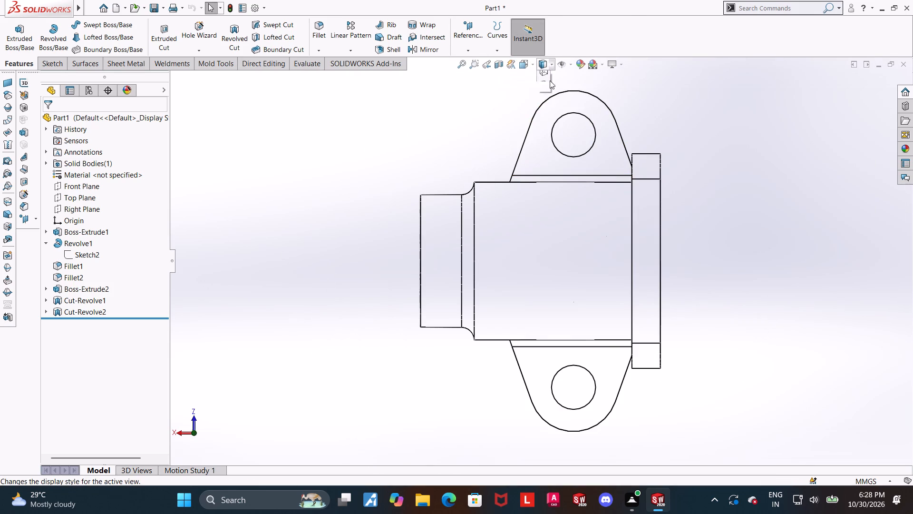
click(545, 116)
scroll(647, 270, down, 1)
scroll(608, 272, down, 1)
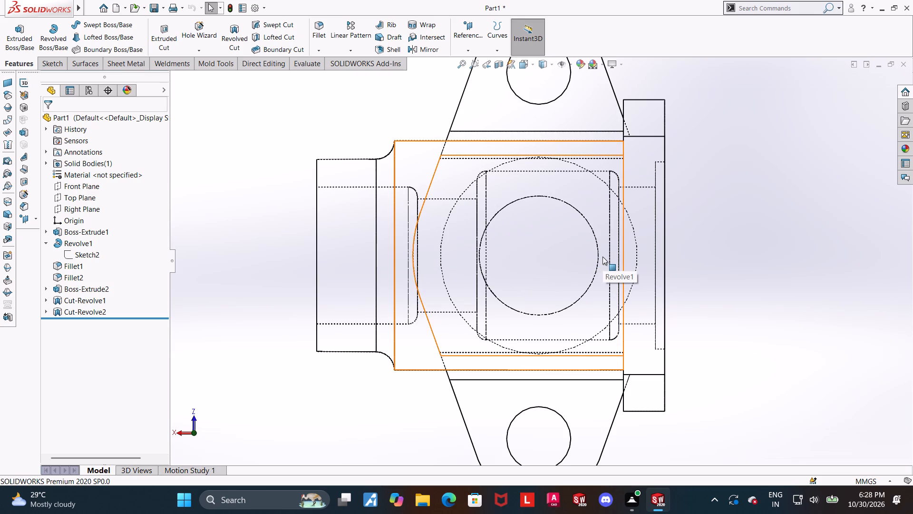
scroll(602, 257, up, 2)
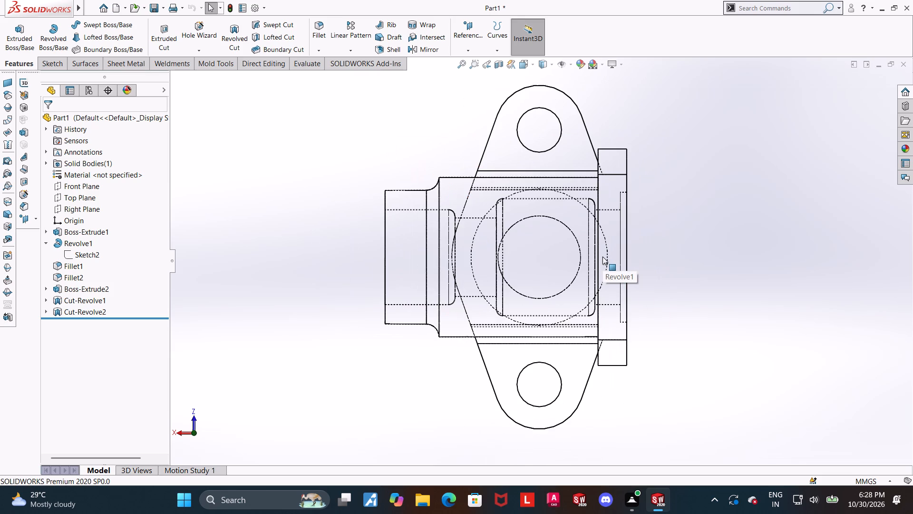
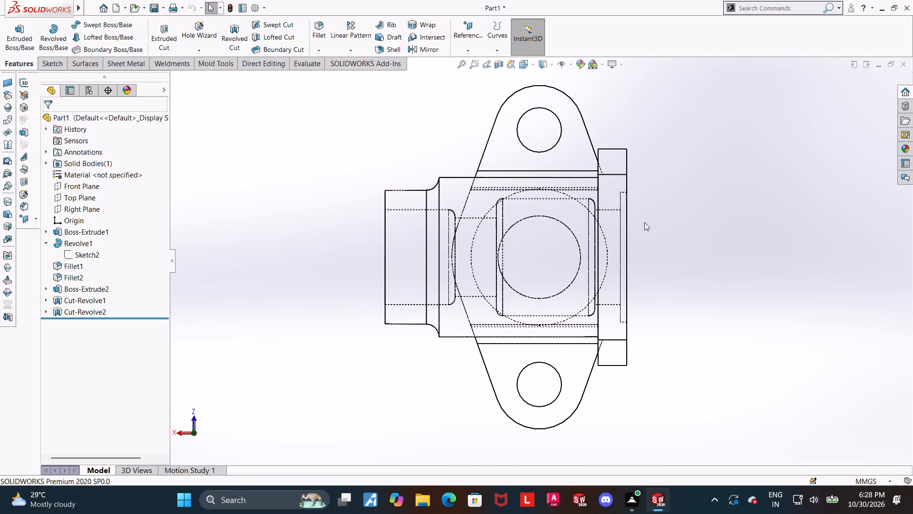
Examine the hidden edges of the bore and vertical cut, and return the display style to shaded with edges.
scroll(576, 300, down, 2)
scroll(523, 264, down, 1)
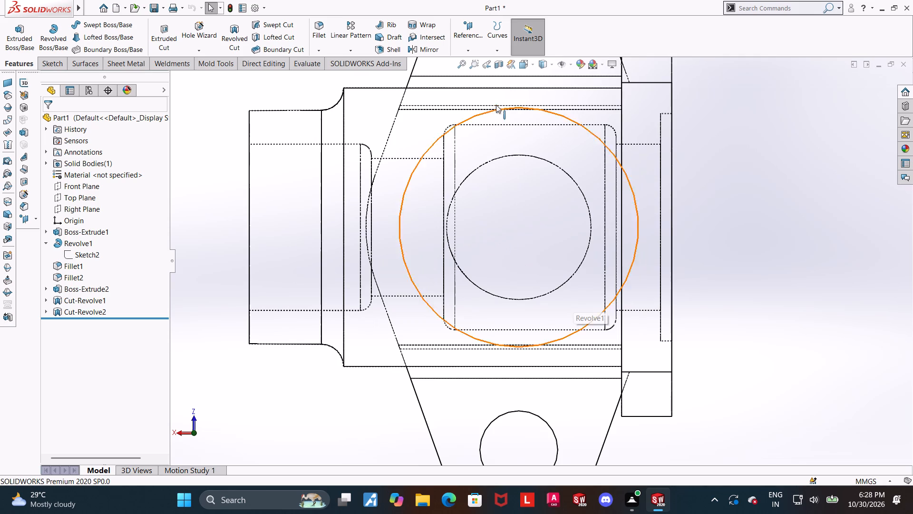
click(543, 61)
click(543, 135)
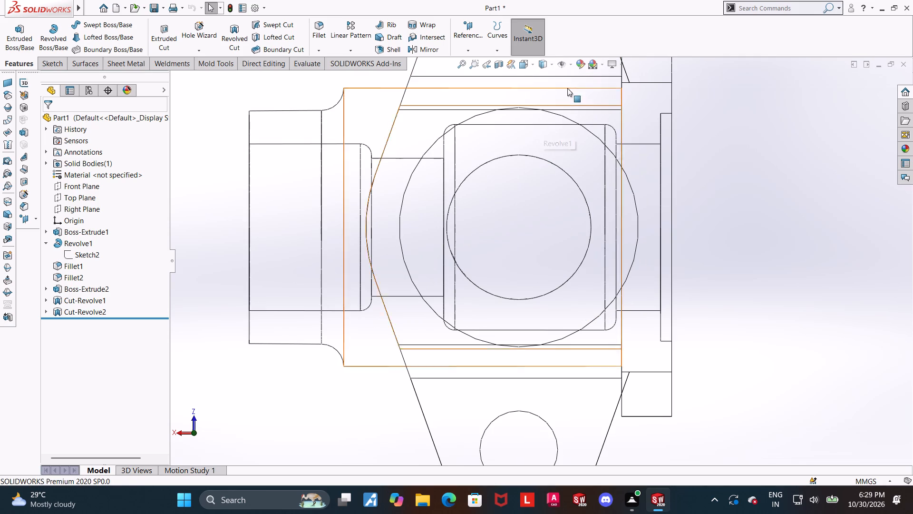
click(541, 63)
click(545, 123)
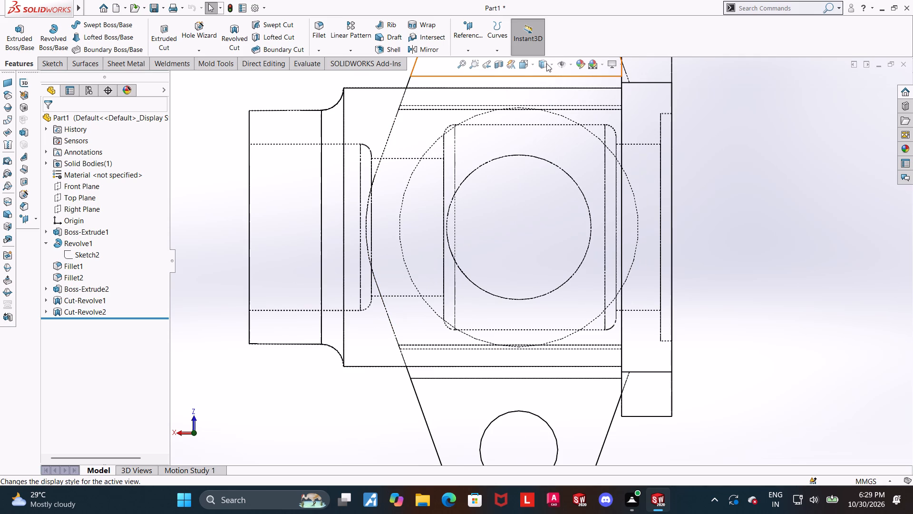
click(546, 63)
click(547, 77)
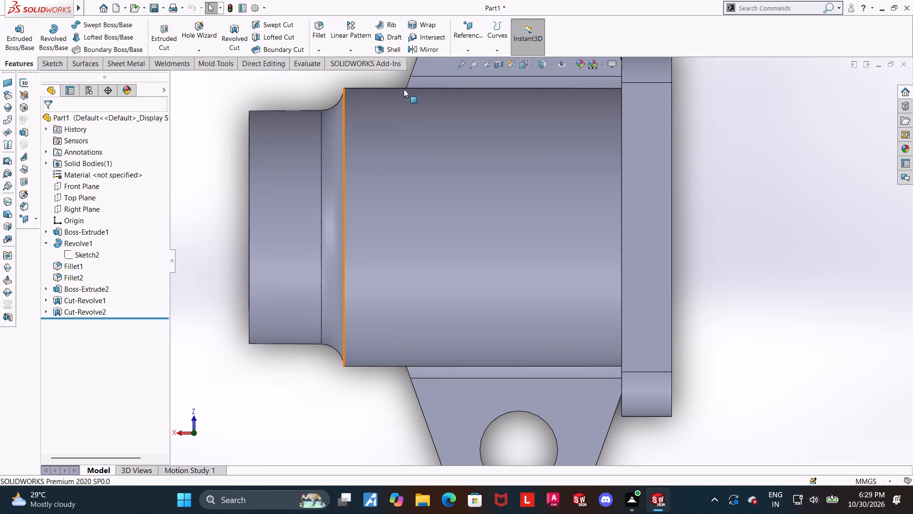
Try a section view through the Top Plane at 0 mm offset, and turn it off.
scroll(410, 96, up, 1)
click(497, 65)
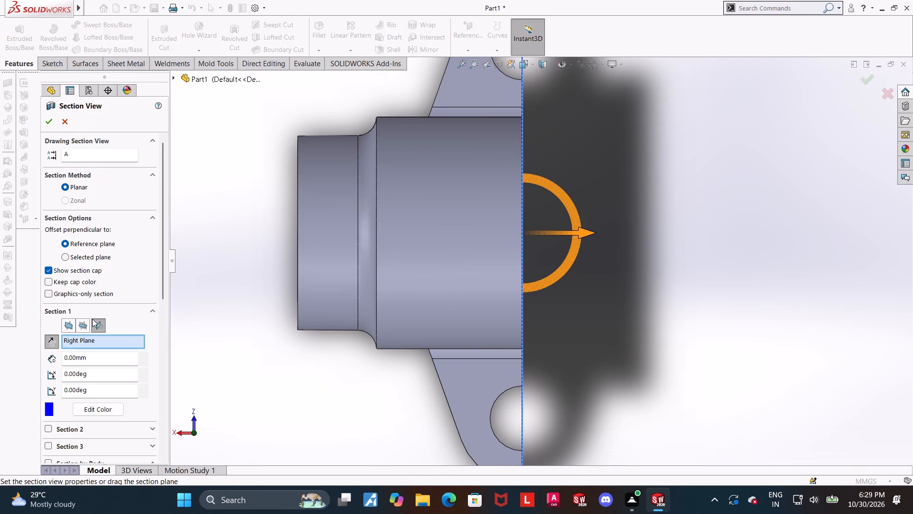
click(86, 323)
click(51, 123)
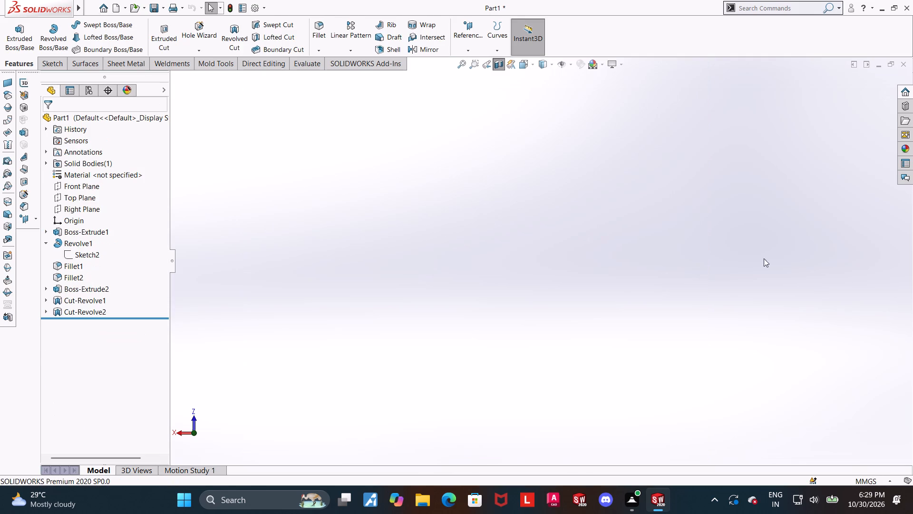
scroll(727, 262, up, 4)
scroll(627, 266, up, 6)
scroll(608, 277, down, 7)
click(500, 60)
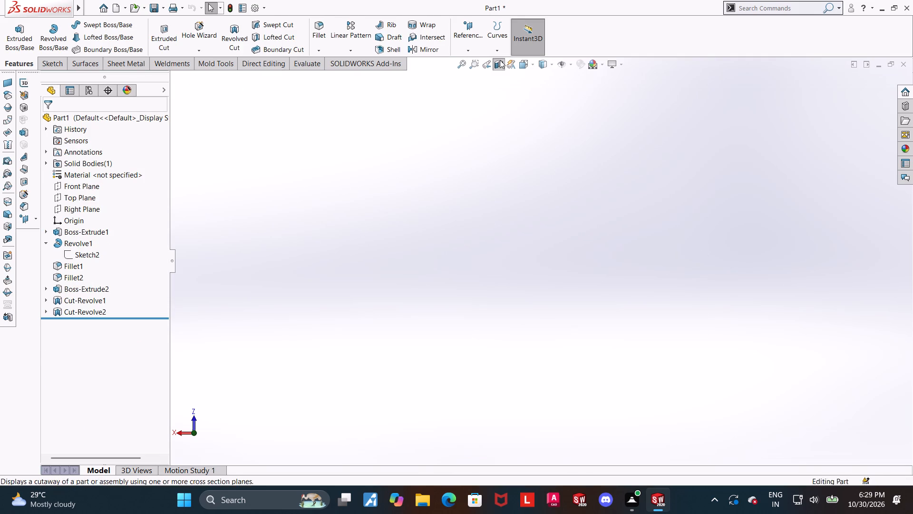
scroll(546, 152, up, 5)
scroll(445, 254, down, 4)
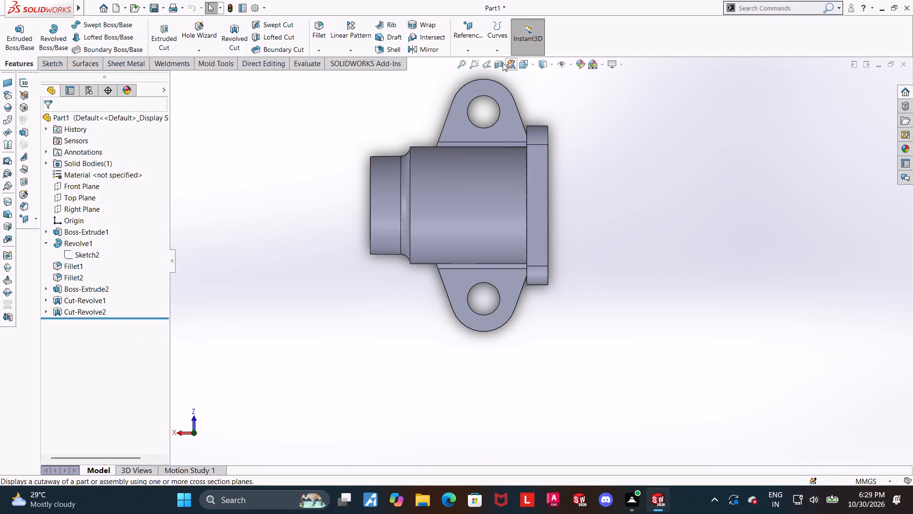
Create a section view parallel to the Top Plane at 31 mm offset and show it from above.
click(502, 62)
middle_drag(548, 207, 607, 60)
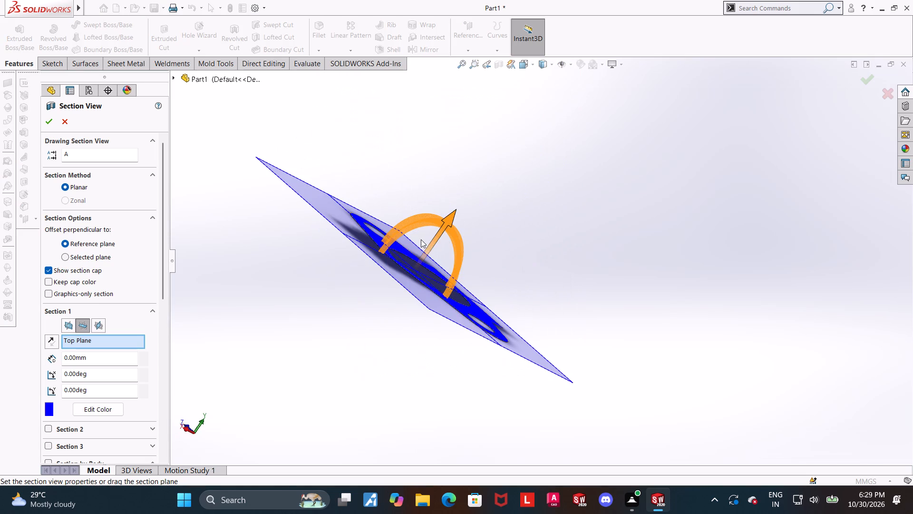
drag(442, 230, 482, 168)
middle_drag(693, 231, 634, 253)
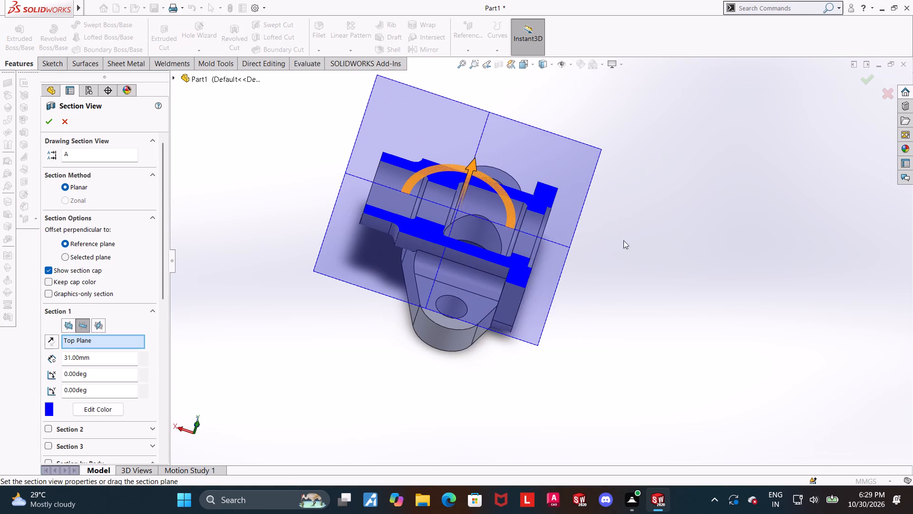
click(532, 68)
click(443, 290)
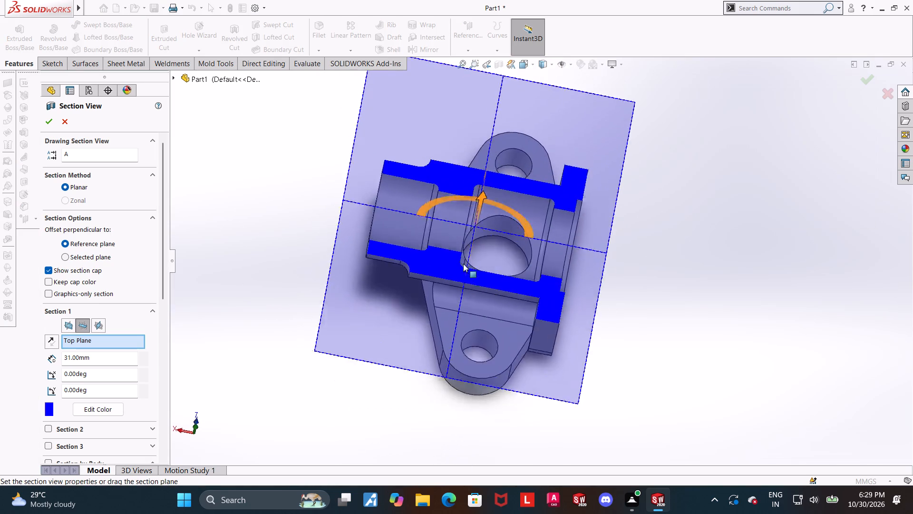
click(47, 122)
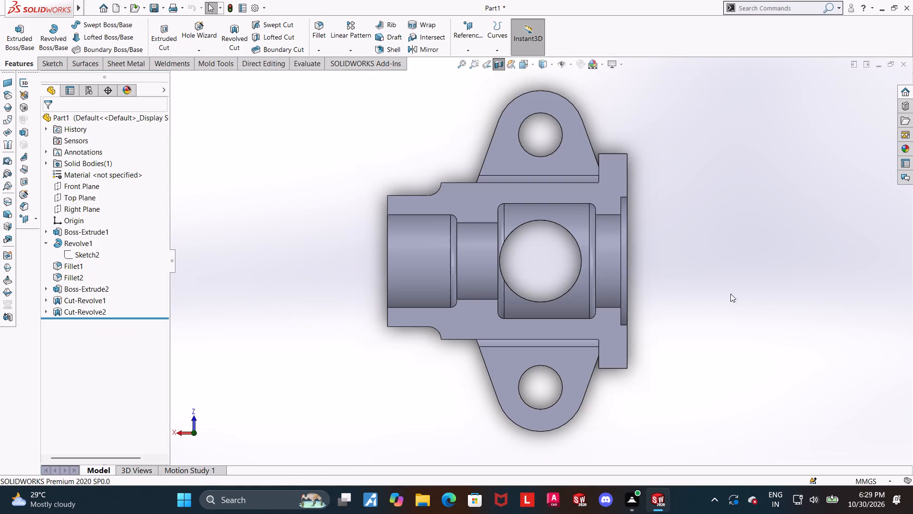
Examine the stepped bore and its intersection with the vertical cut in the section, and turn the section view off.
scroll(646, 276, down, 2)
scroll(562, 269, down, 1)
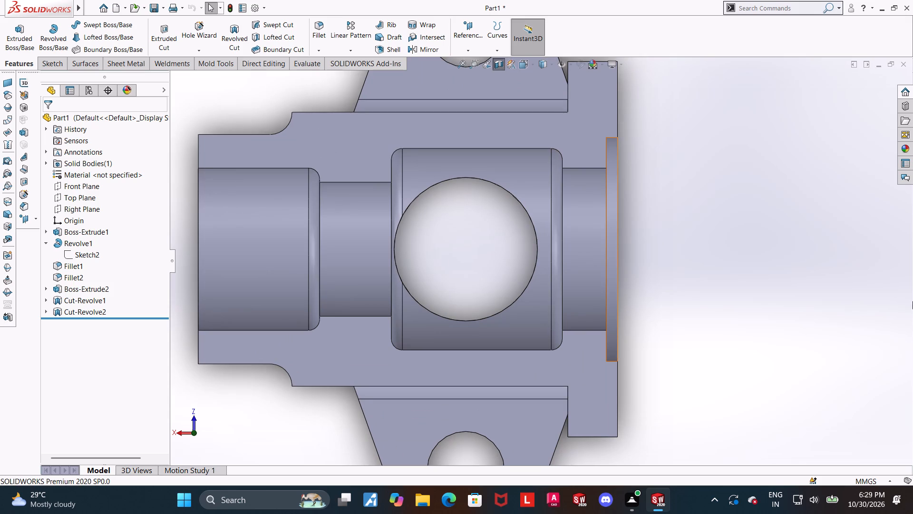
click(500, 64)
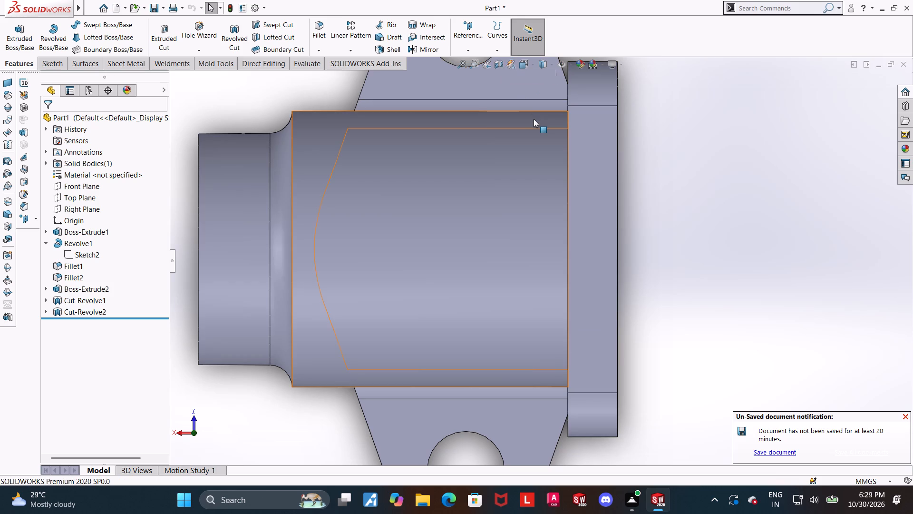
Examine the square flange, its bore opening and the two-hole plate from several angles, ending in an isometric view.
key(ctrl+7)
scroll(510, 255, up, 1)
middle_drag(511, 256, 599, 229)
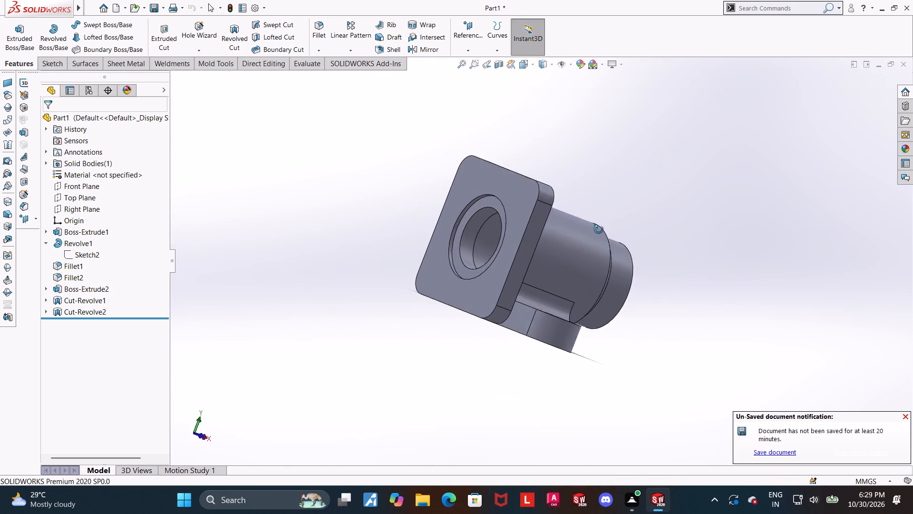
middle_drag(599, 229, 627, 276)
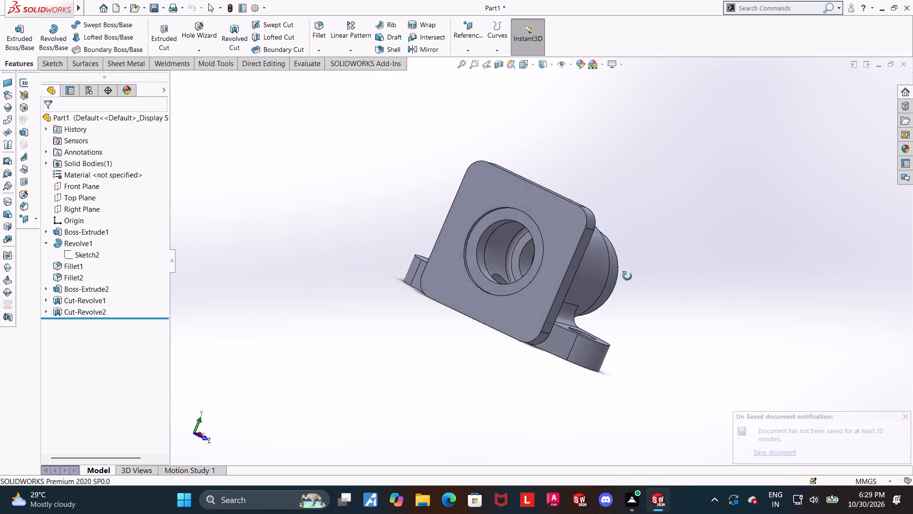
middle_drag(627, 276, 615, 287)
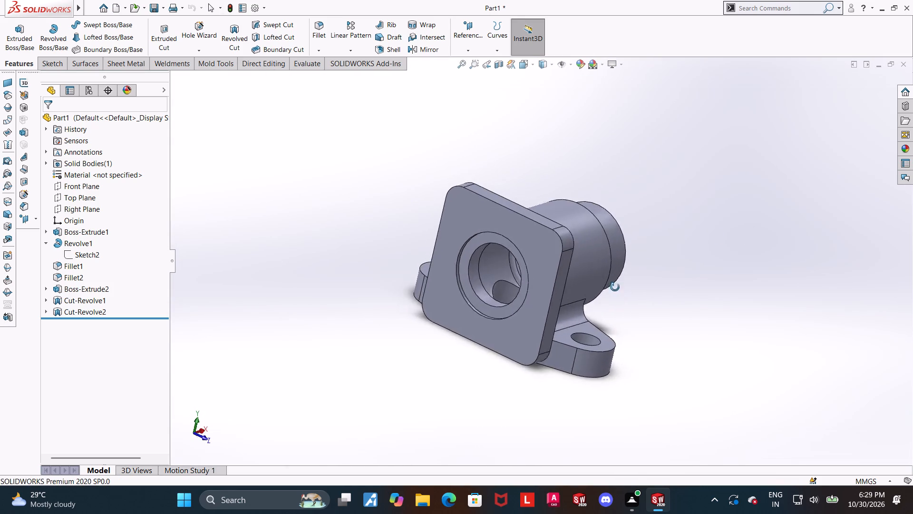
middle_drag(615, 287, 638, 272)
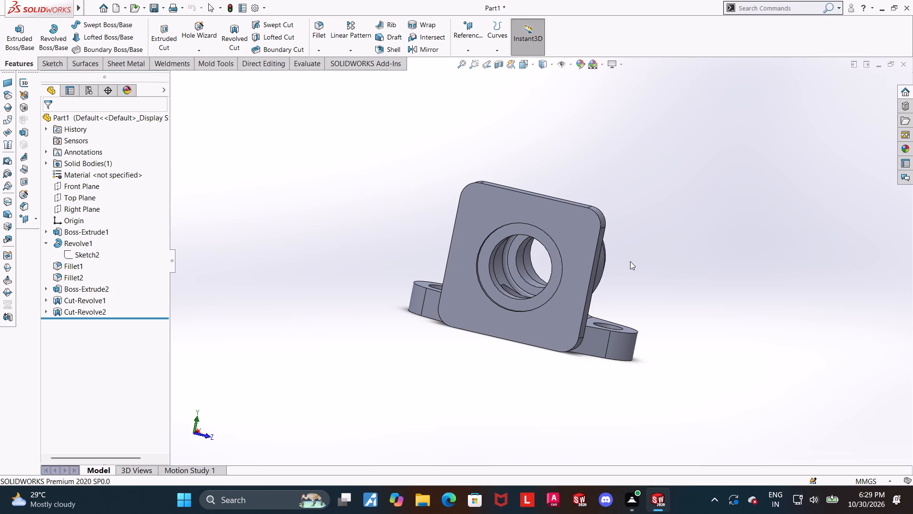
click(639, 273)
scroll(645, 277, up, 2)
middle_drag(657, 277, 686, 291)
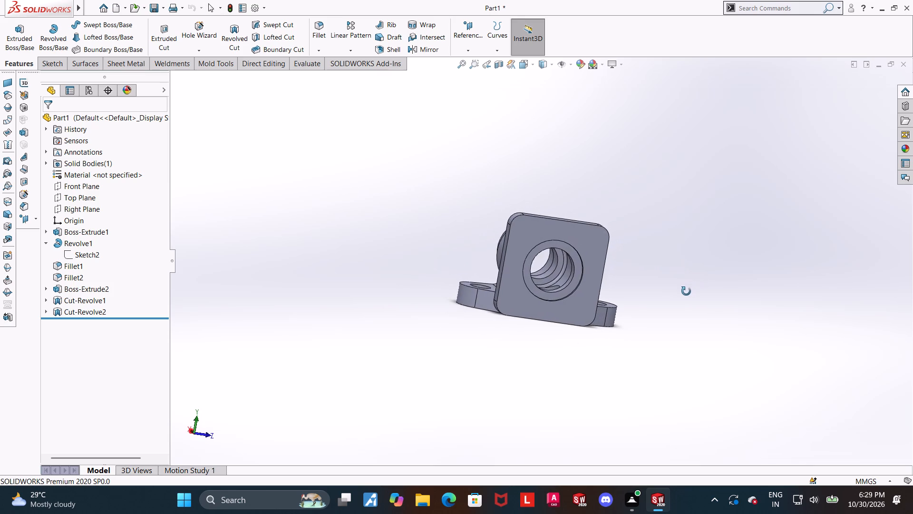
middle_drag(686, 291, 691, 297)
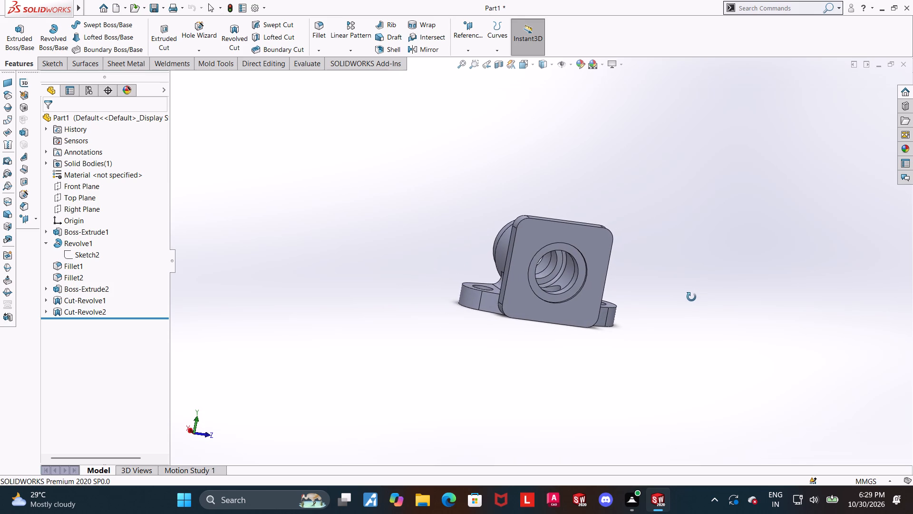
middle_drag(691, 297, 691, 297)
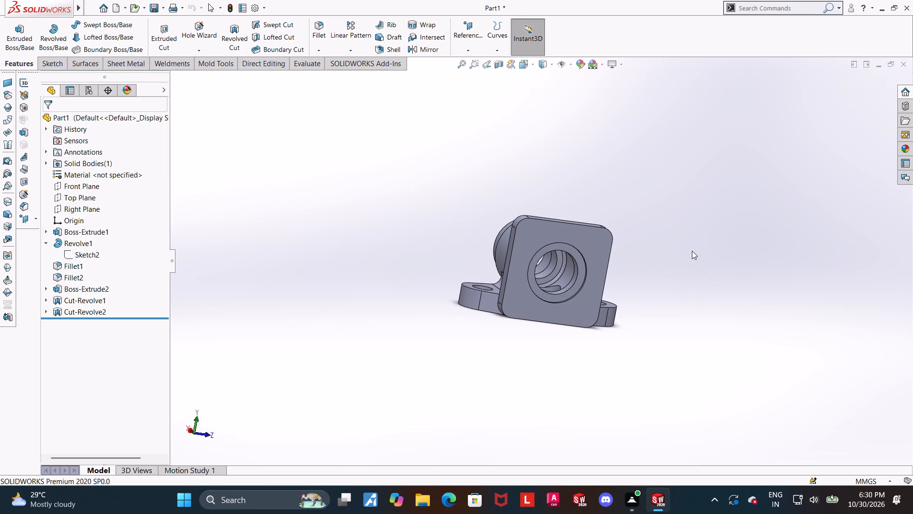
middle_drag(678, 245, 666, 236)
click(523, 67)
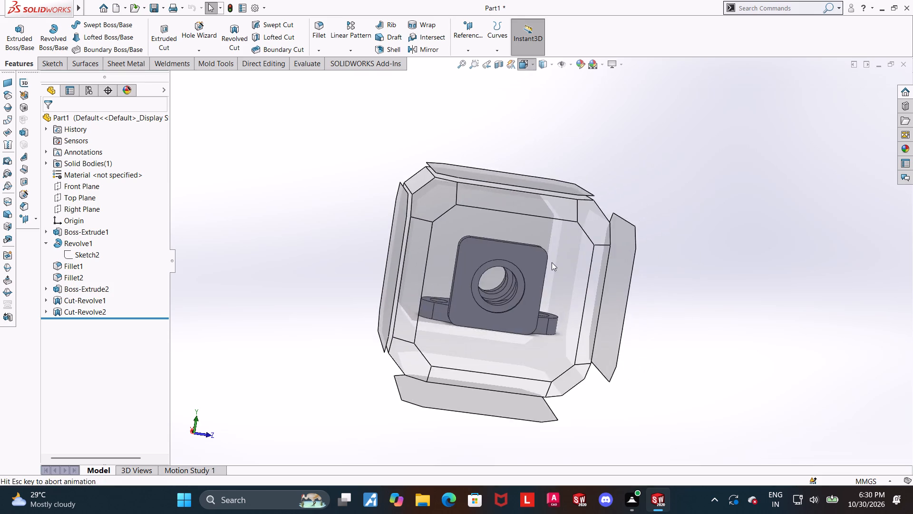
click(524, 250)
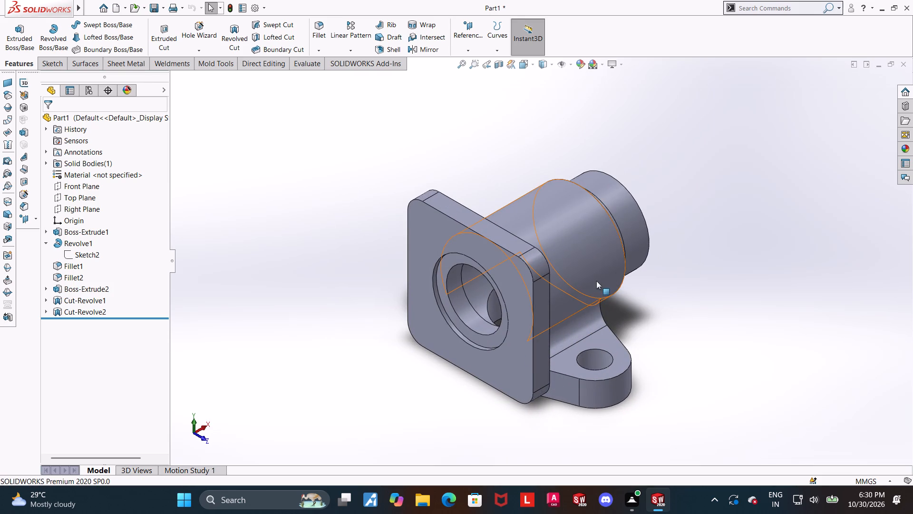
Start a Hole Wizard straight tapped hole with the ISO standard, Bottoming Tapped Hole type and M6 size.
click(701, 345)
middle_drag(684, 343, 697, 277)
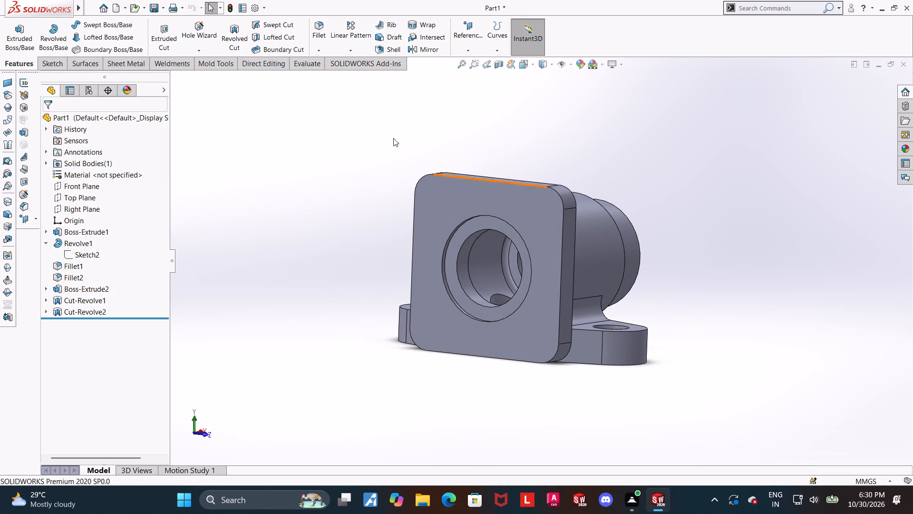
click(204, 23)
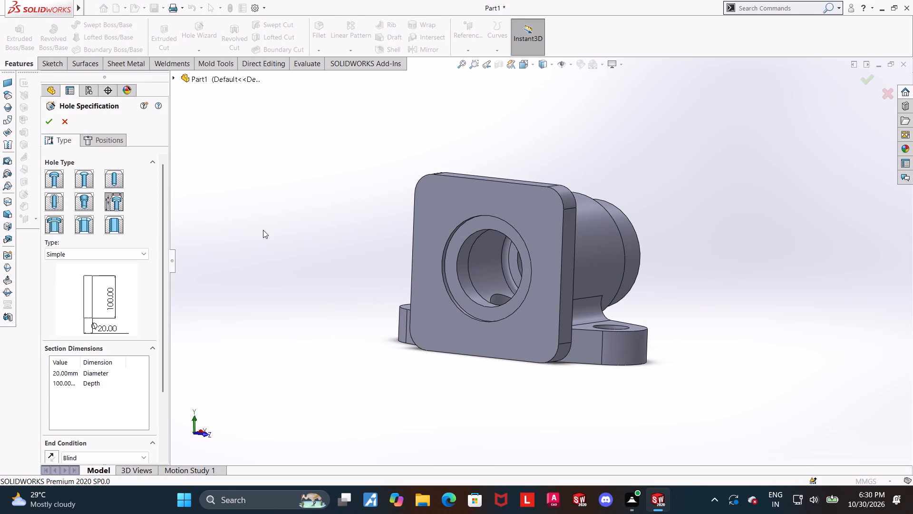
click(87, 254)
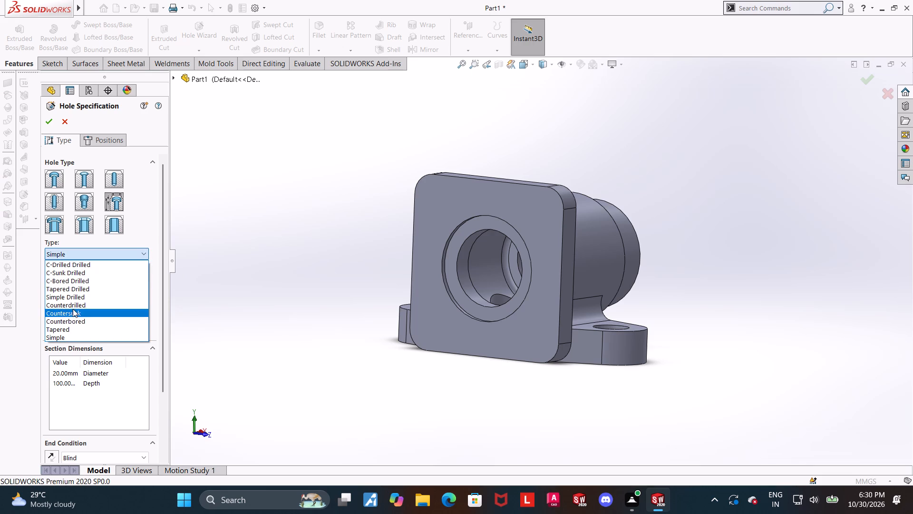
click(190, 260)
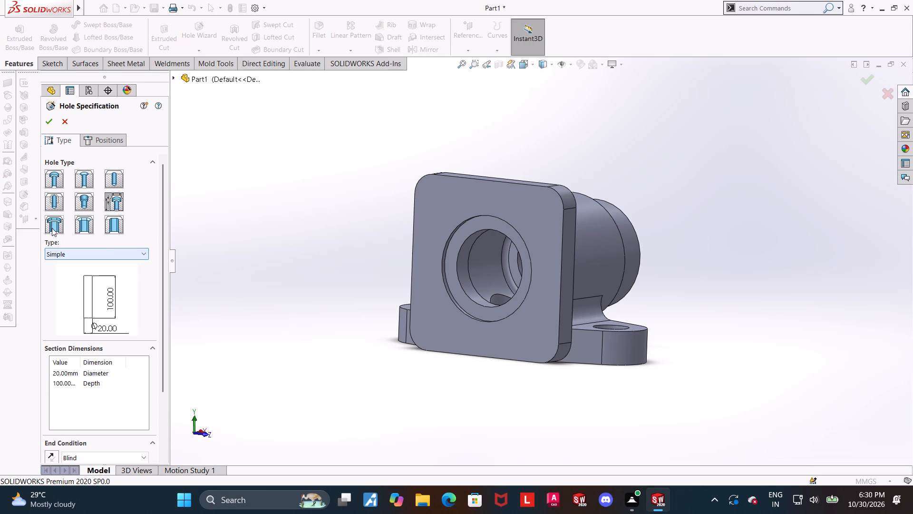
click(47, 204)
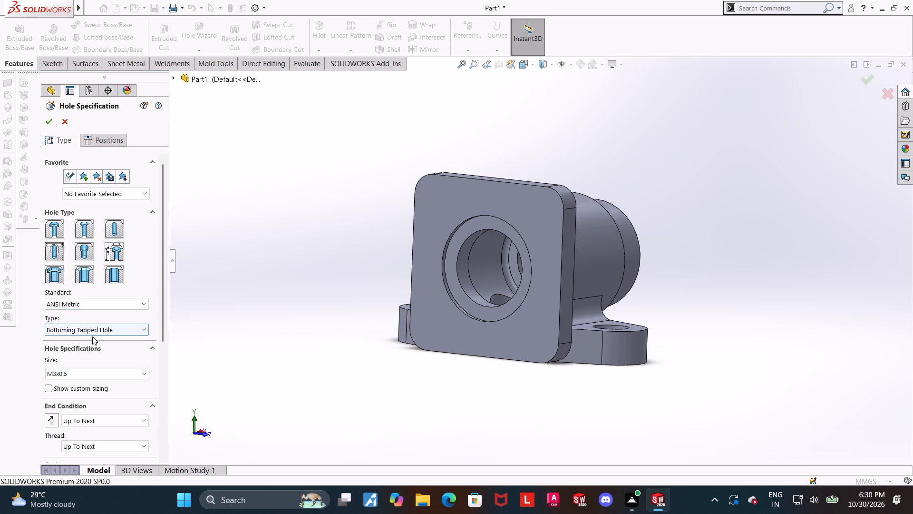
click(86, 374)
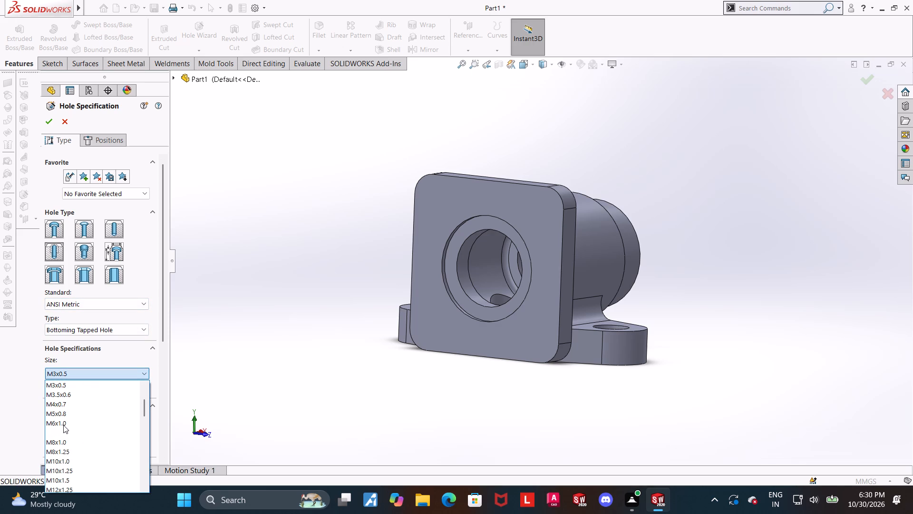
click(153, 361)
click(115, 306)
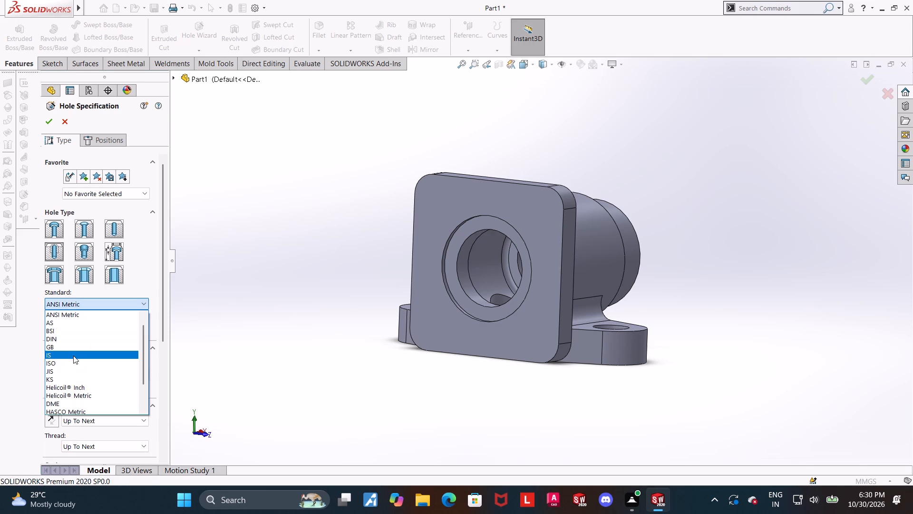
click(70, 362)
click(77, 377)
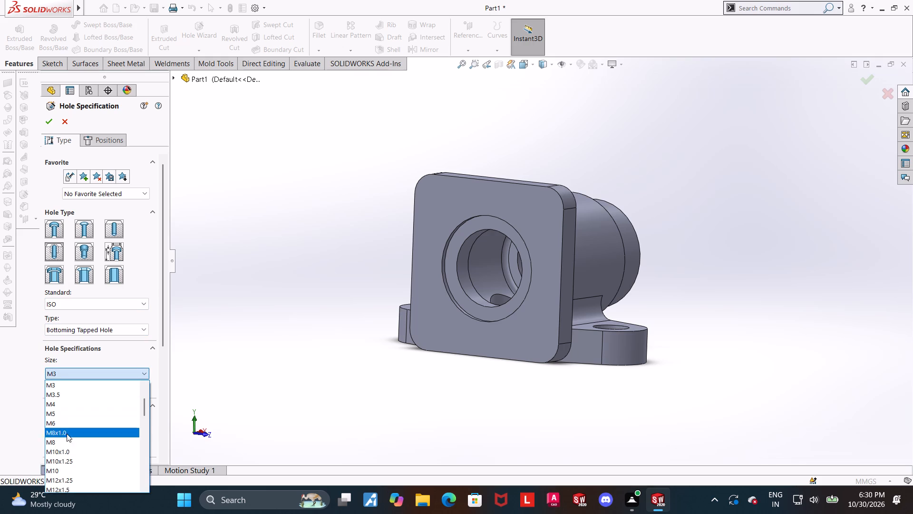
click(59, 424)
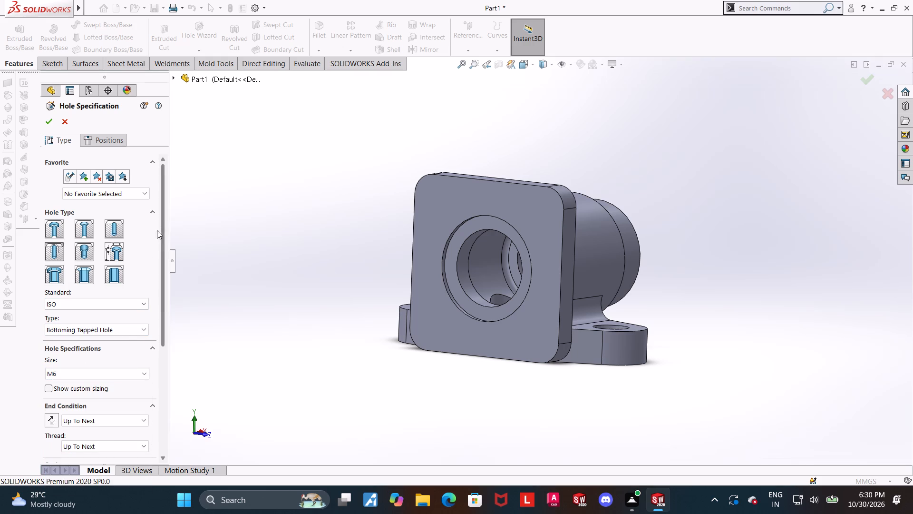
Set the tapped hole to a Blind end condition with 7 mm hole depth and 5 mm thread depth.
drag(163, 329, 161, 368)
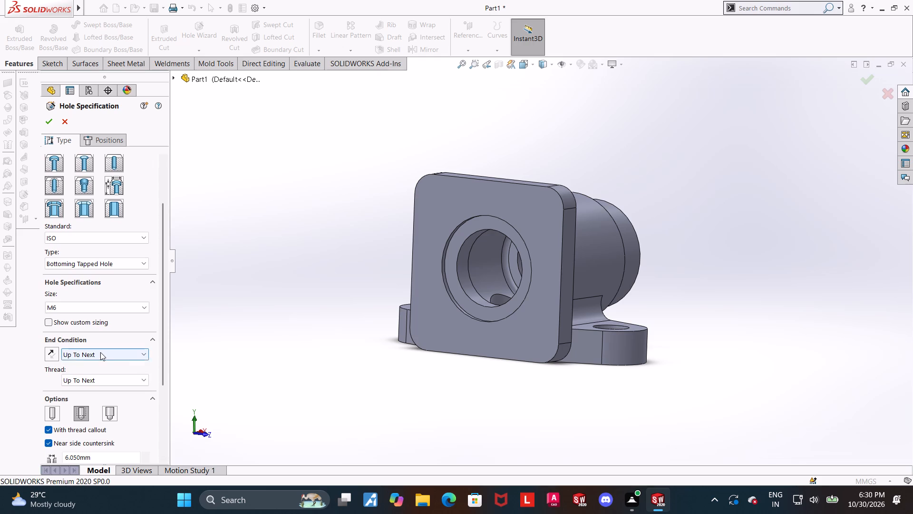
click(100, 352)
click(97, 367)
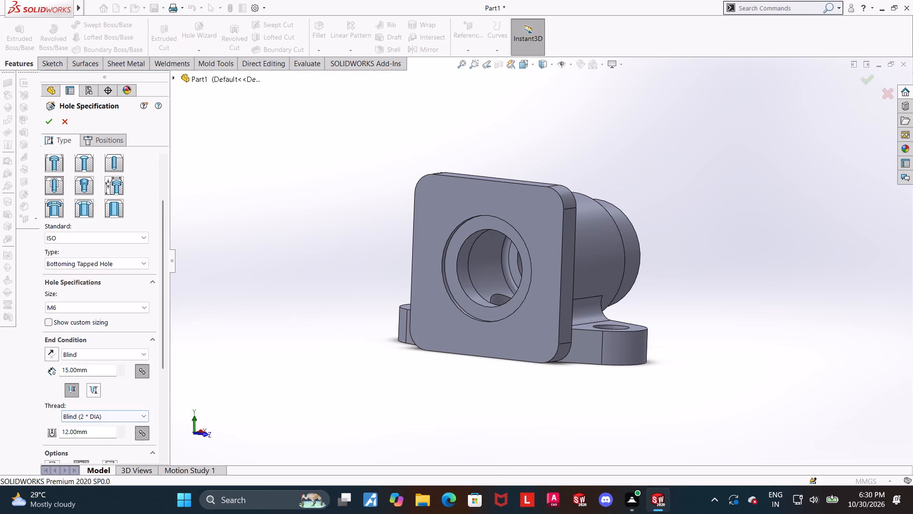
drag(103, 367, 70, 371)
drag(70, 371, 0, 361)
key(7)
key(Return)
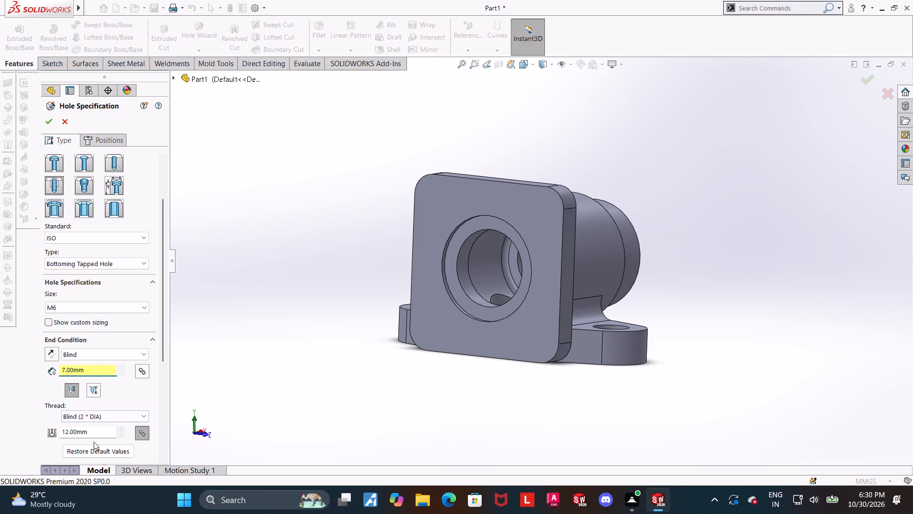
drag(100, 435, 0, 429)
key(5)
key(Return)
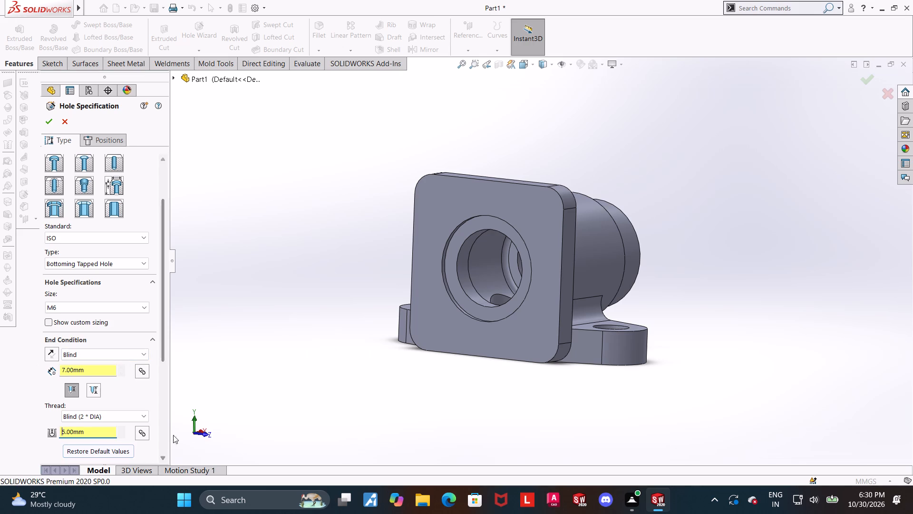
Choose the thread-removed option for the tapped hole and turn off the near side countersink.
drag(159, 344, 168, 396)
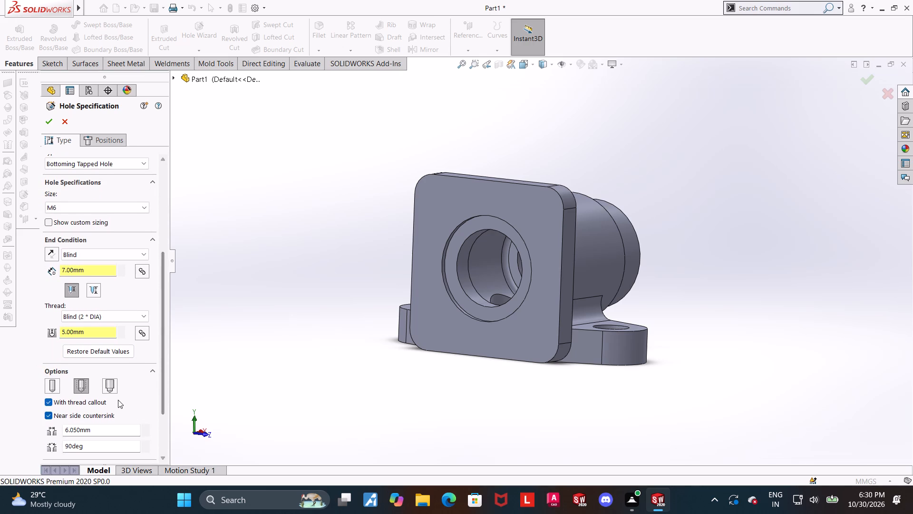
click(111, 390)
click(45, 402)
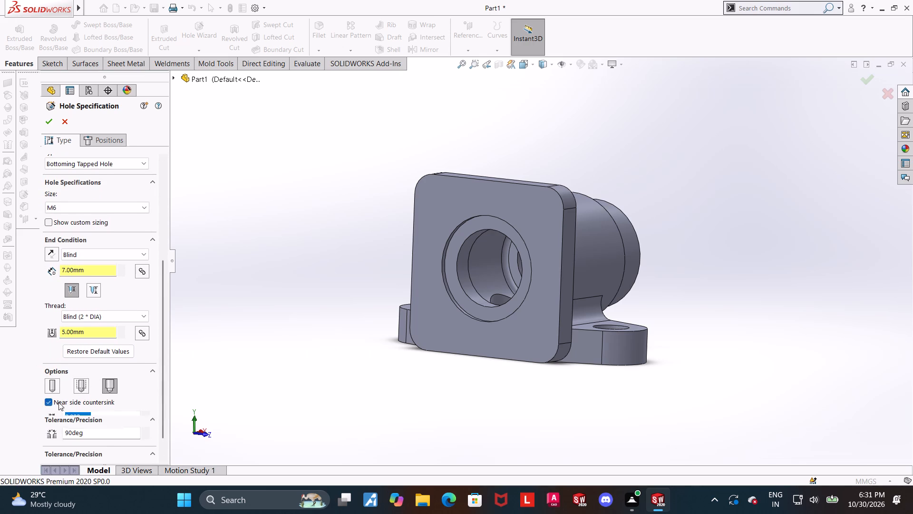
Place four tapped hole positions on the square flange's outer face, one near each rounded corner.
middle_drag(321, 381, 350, 385)
click(524, 61)
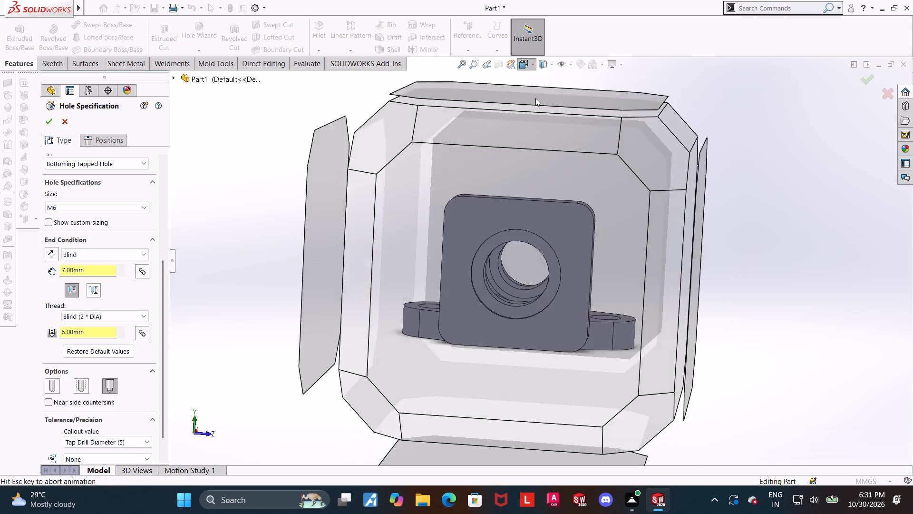
click(508, 254)
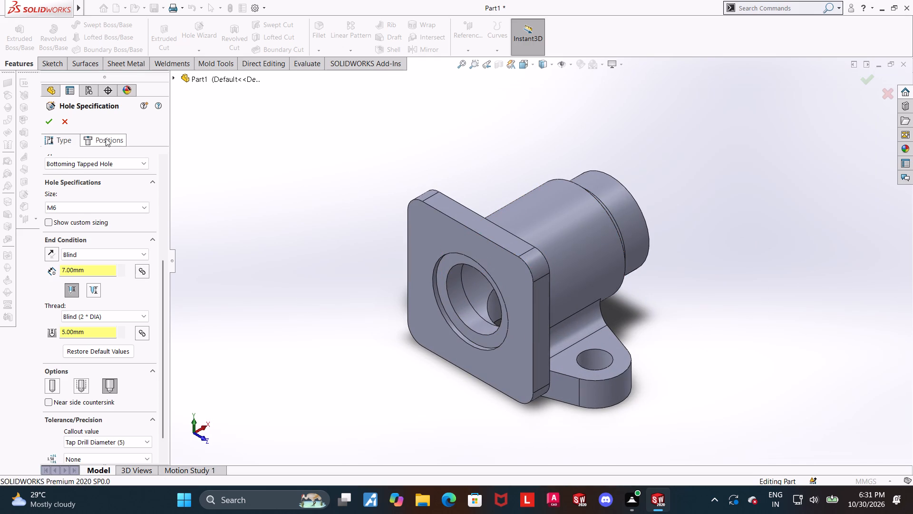
click(108, 135)
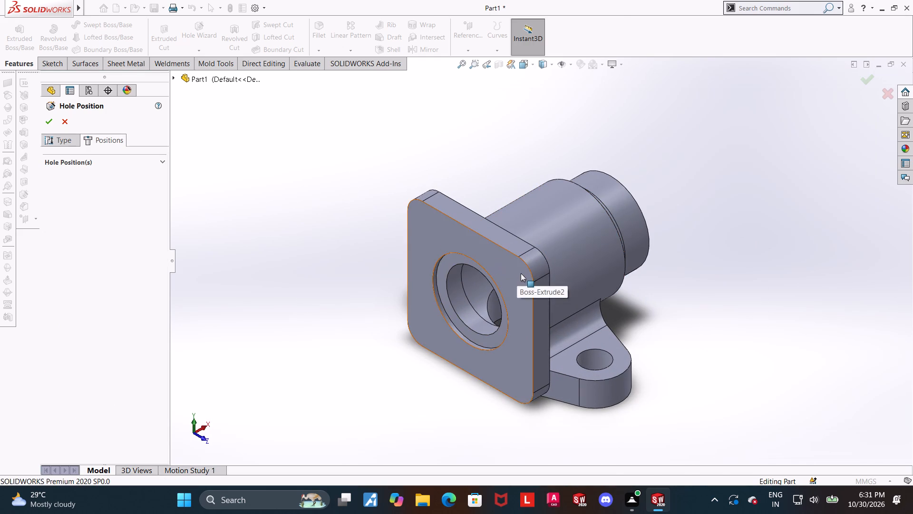
click(521, 273)
middle_drag(507, 277, 534, 234)
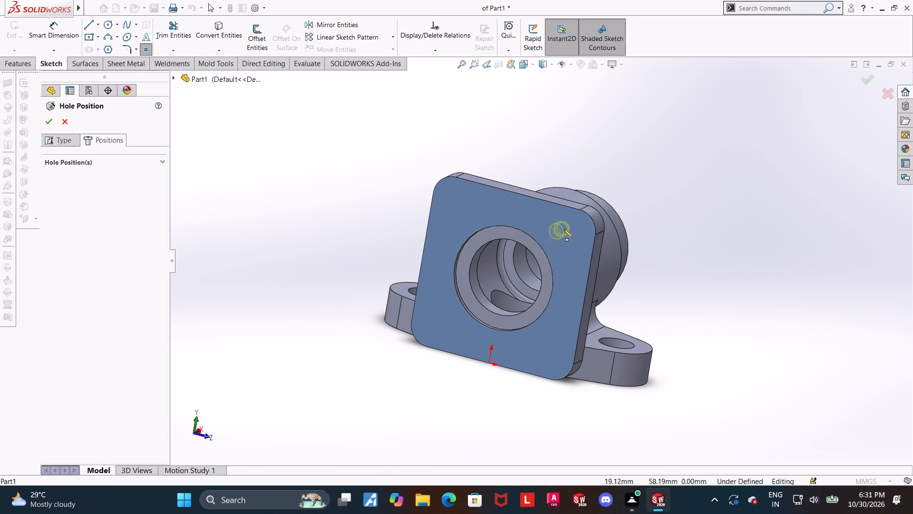
click(580, 227)
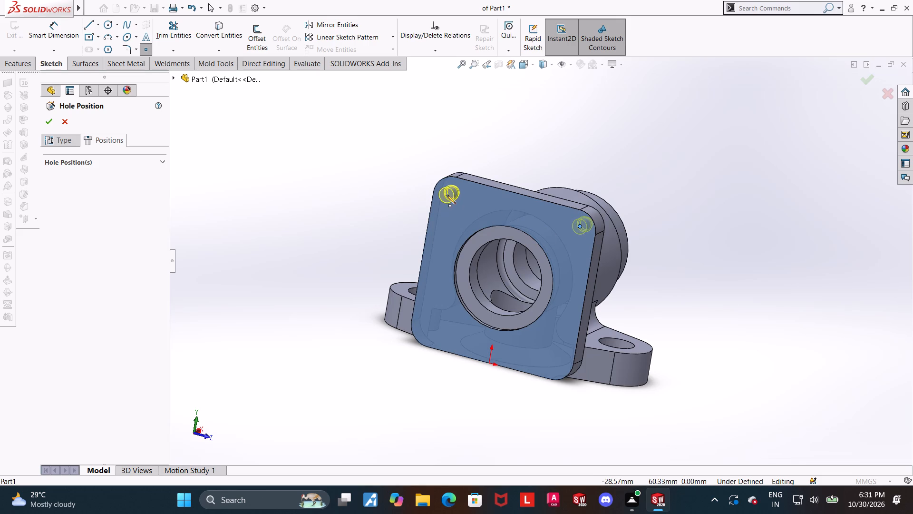
click(447, 194)
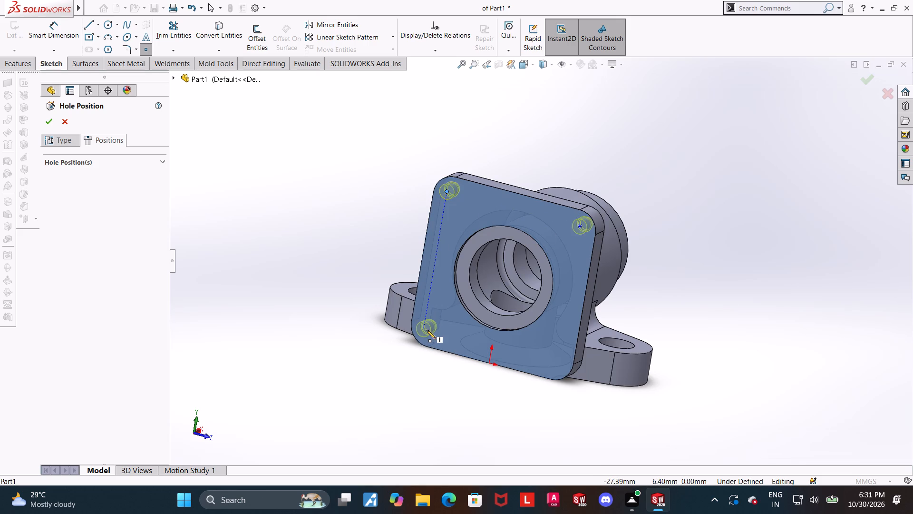
click(427, 330)
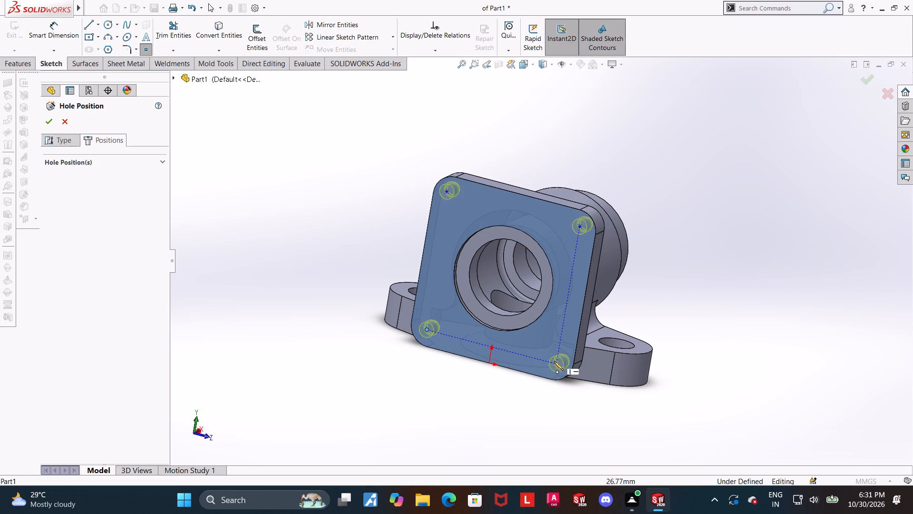
click(554, 361)
middle_drag(590, 388, 631, 334)
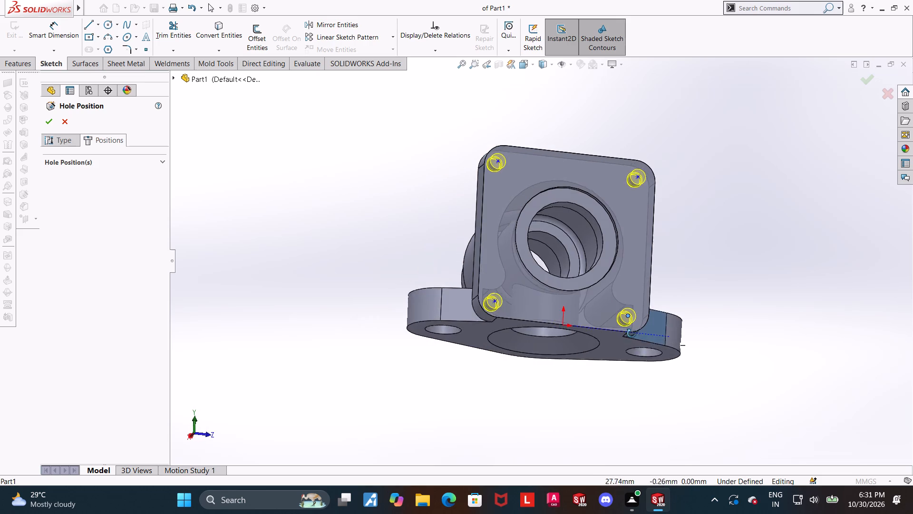
middle_drag(631, 334, 631, 336)
key(Escape)
Make the two lower hole points concentric with the flange's lower rounded corner edges.
scroll(673, 292, down, 2)
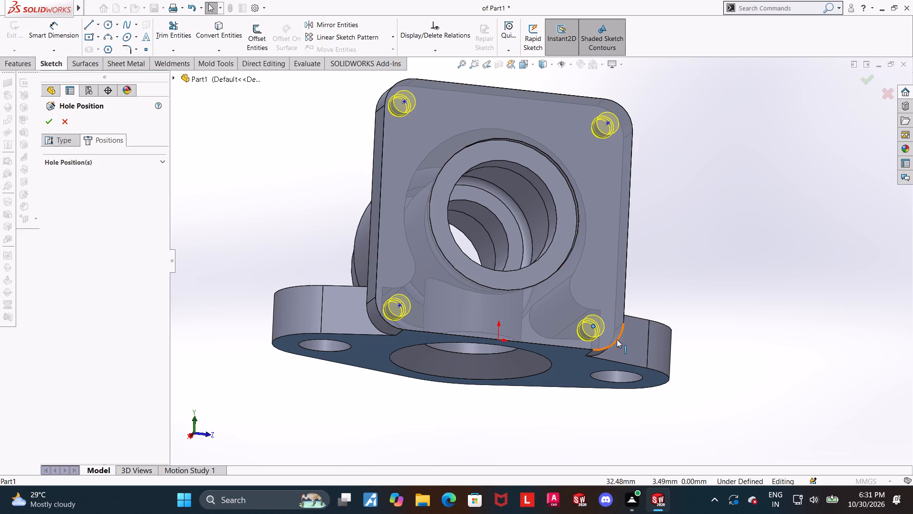
click(617, 339)
ctrl+click(591, 325)
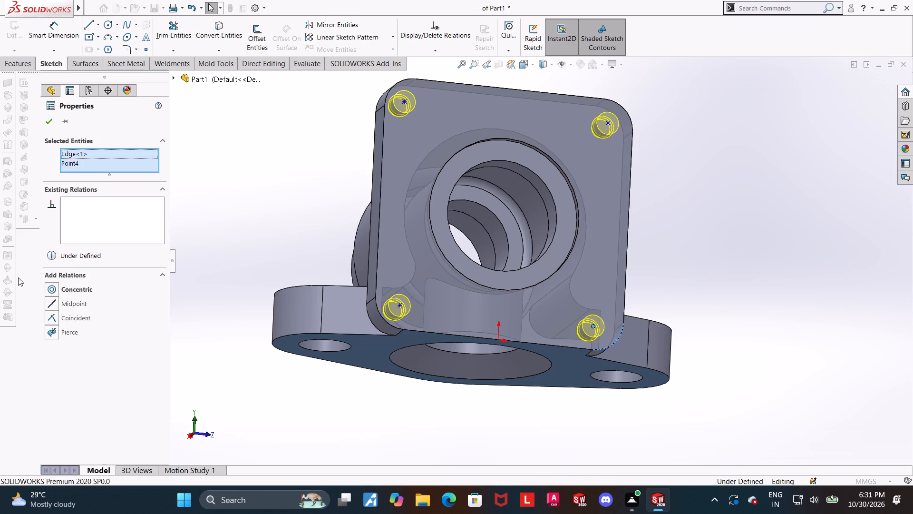
click(51, 286)
click(379, 411)
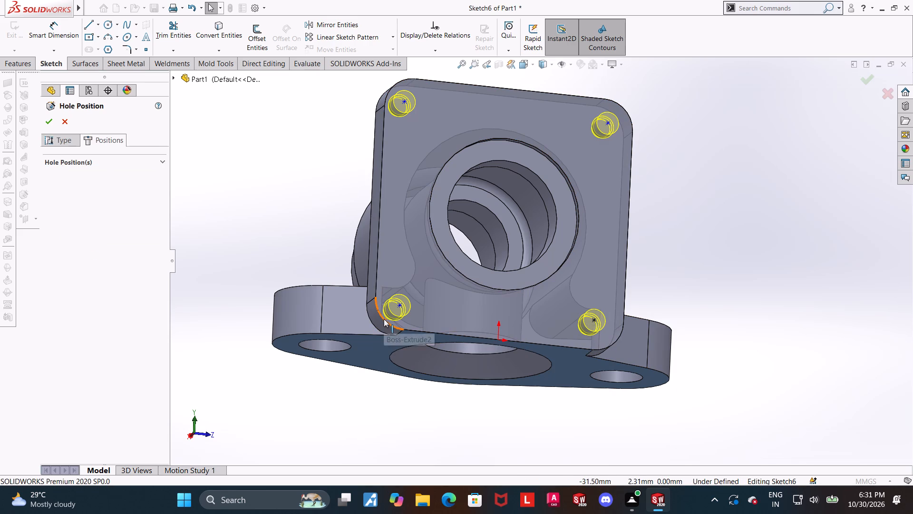
click(384, 319)
ctrl+click(402, 304)
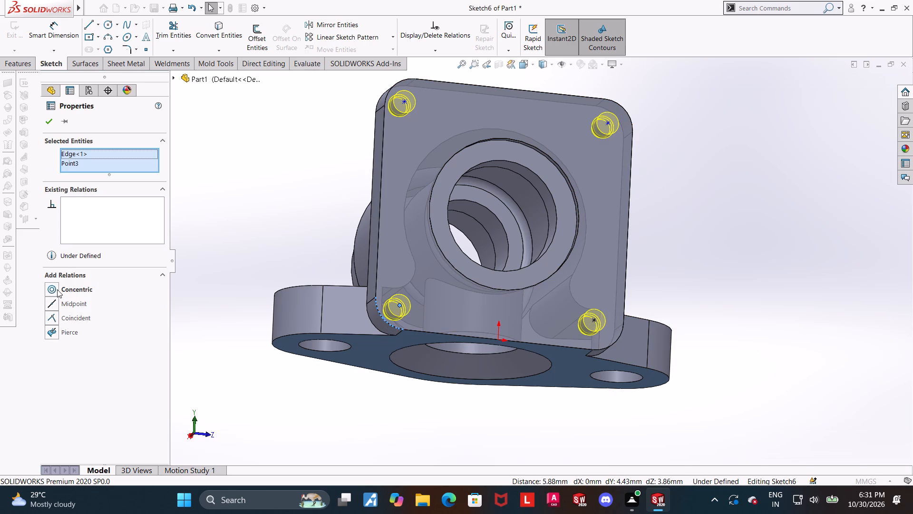
click(55, 288)
middle_drag(636, 247, 601, 299)
click(758, 243)
Make the two upper hole points concentric with the flange's upper rounded corner edges and finish the M6 tapped holes.
middle_drag(644, 210, 640, 272)
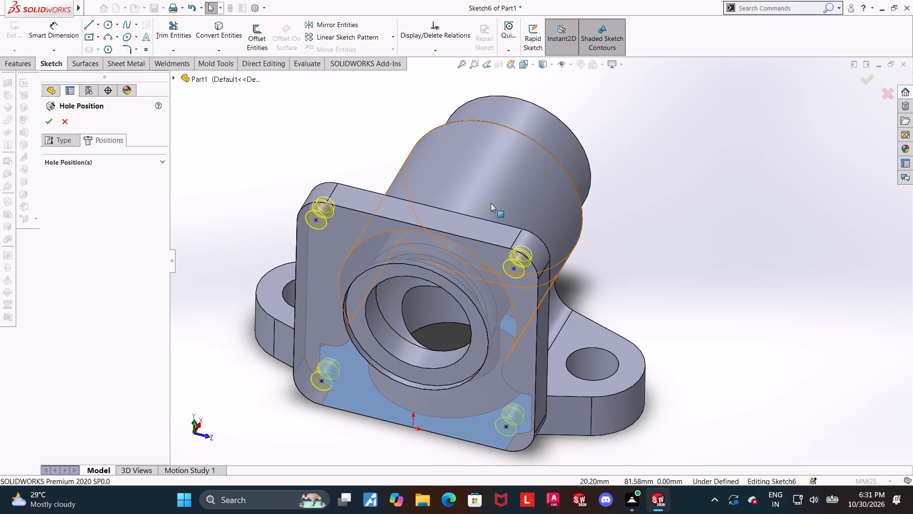
scroll(493, 217, down, 2)
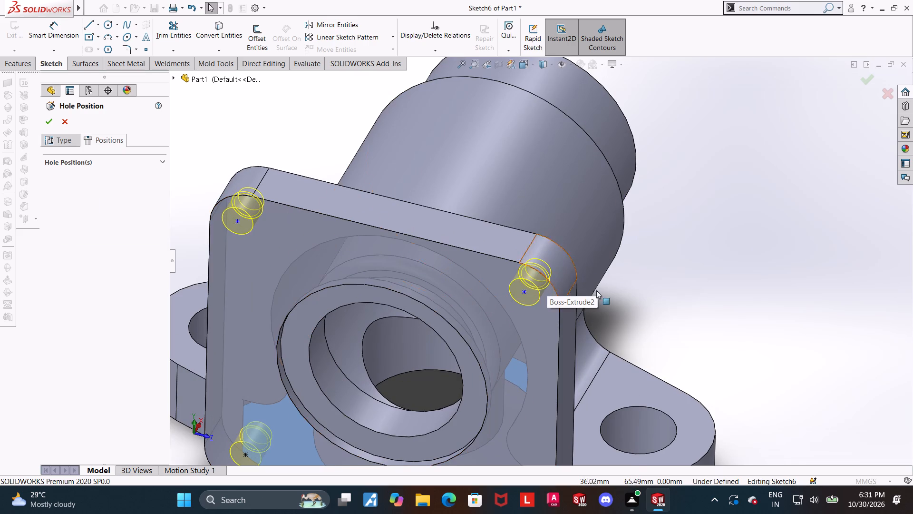
middle_drag(646, 290, 651, 266)
click(578, 222)
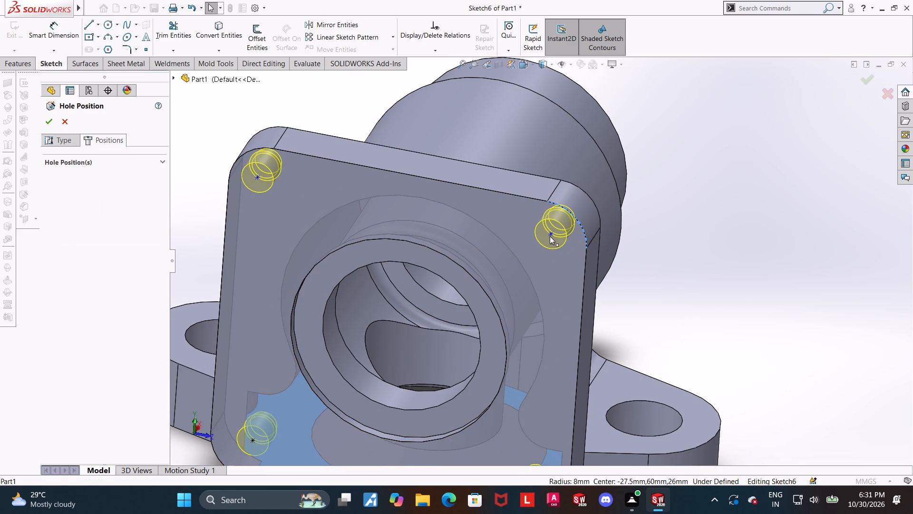
ctrl+click(550, 236)
click(56, 291)
click(610, 277)
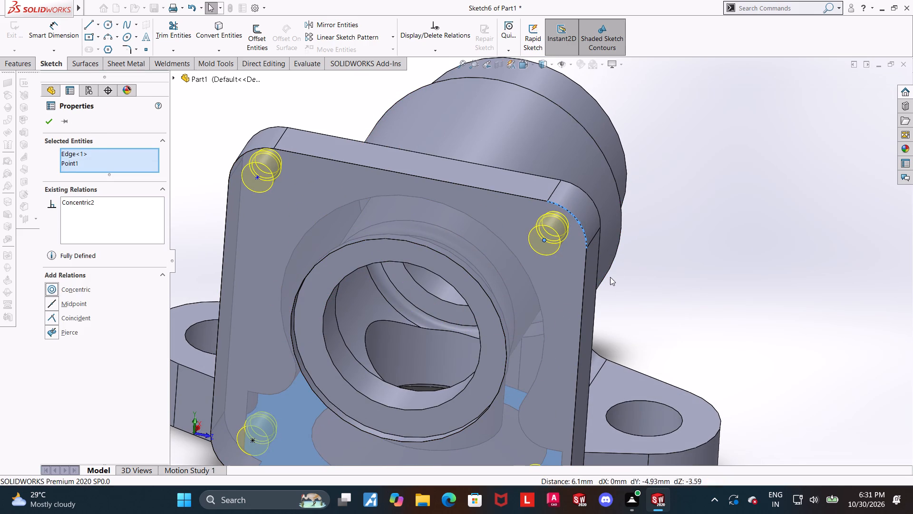
click(251, 150)
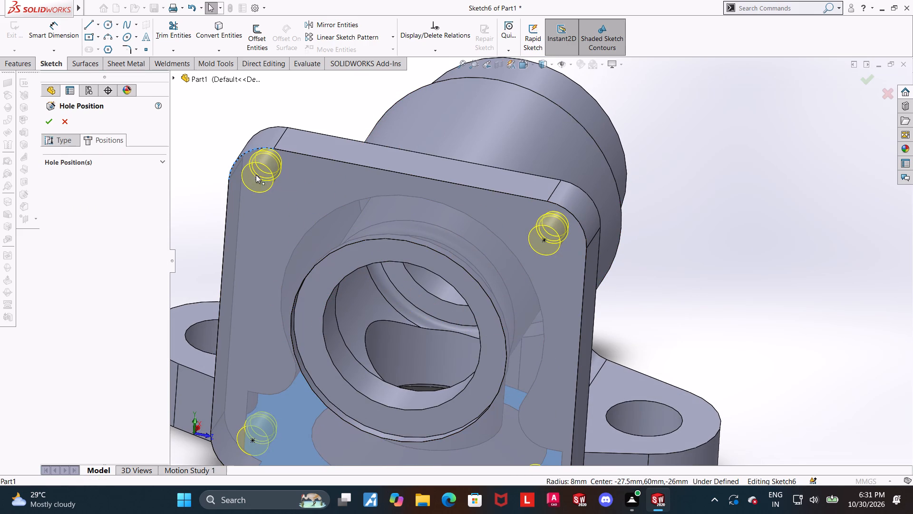
ctrl+click(257, 176)
click(49, 291)
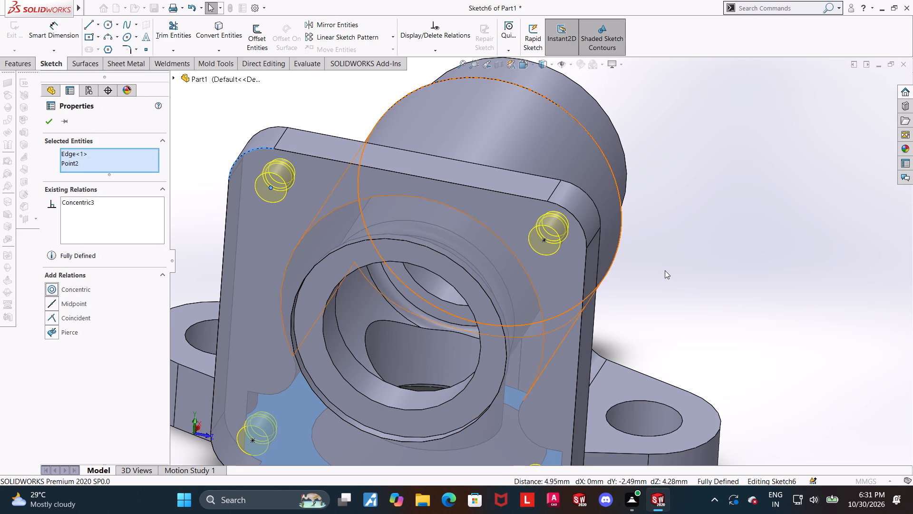
click(665, 270)
scroll(665, 270, up, 3)
middle_drag(629, 273, 645, 159)
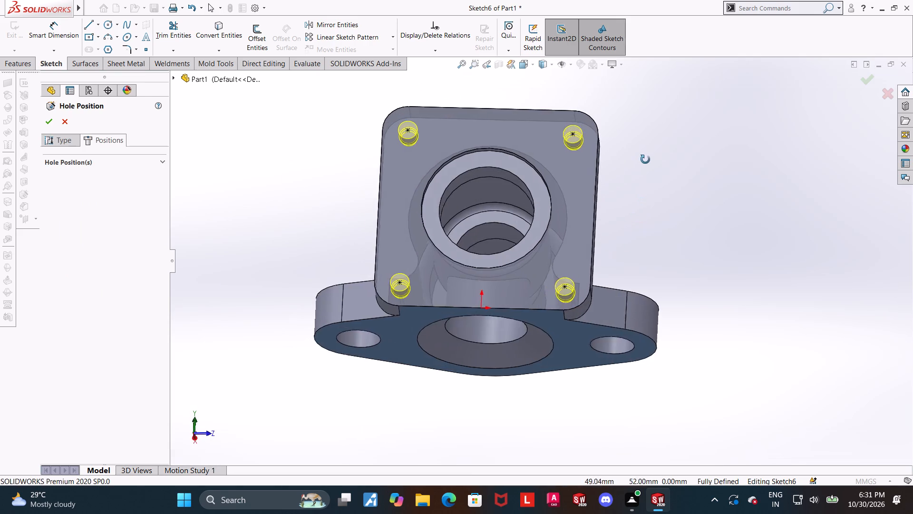
middle_drag(645, 159, 558, 201)
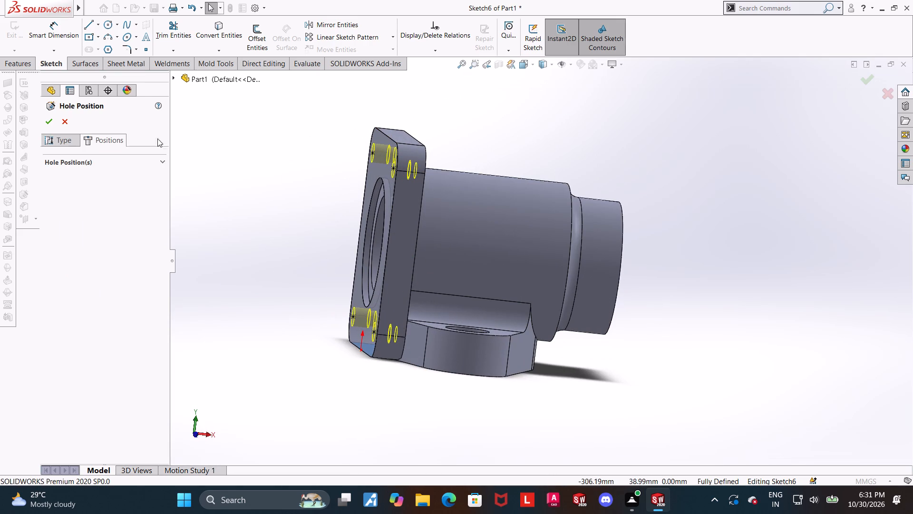
click(47, 124)
click(302, 321)
Examine the tapped holes and internal bore with hidden lines visible, from the front and at an angle, ending in a shaded-with-edges front view.
click(524, 62)
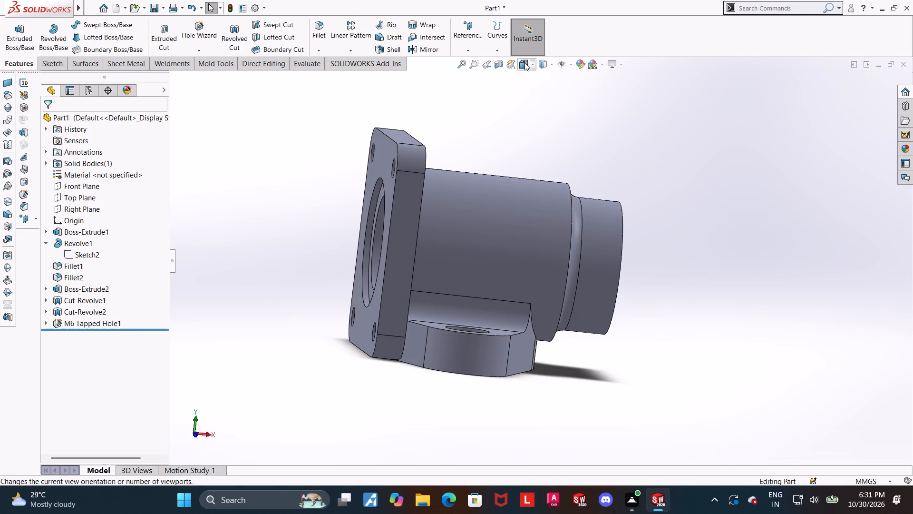
click(457, 315)
click(545, 66)
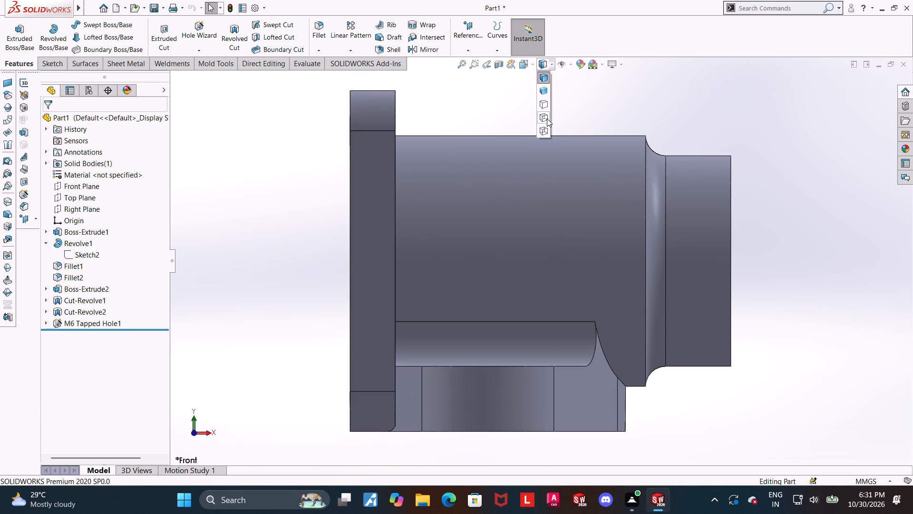
click(546, 120)
scroll(556, 148, up, 1)
click(549, 66)
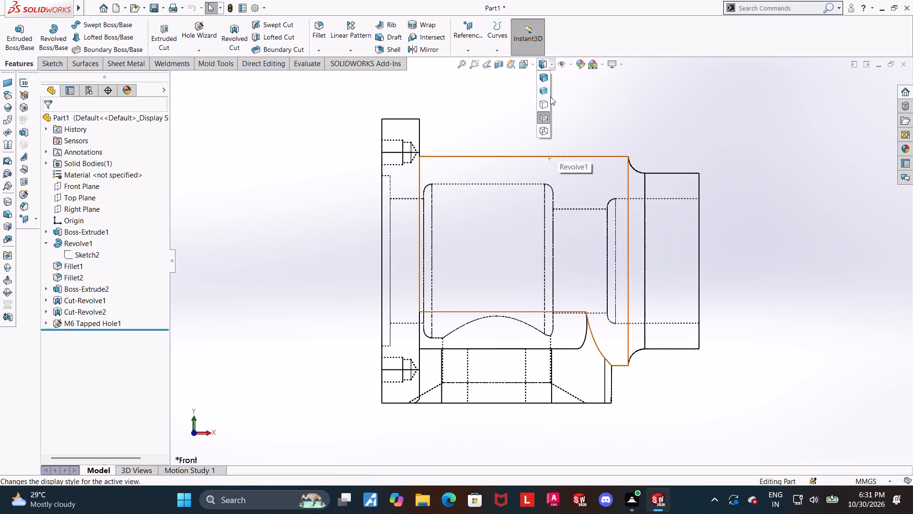
click(543, 107)
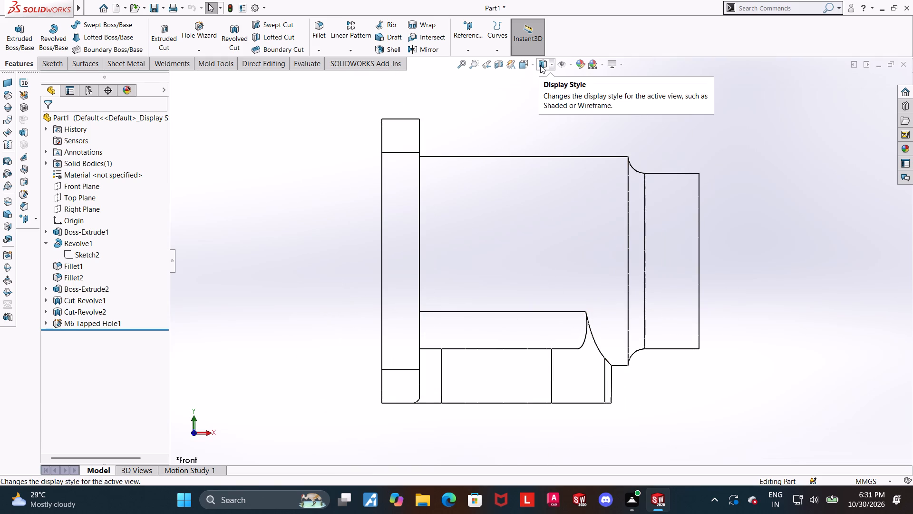
click(540, 65)
click(541, 116)
scroll(570, 189, up, 1)
middle_drag(573, 189, 586, 192)
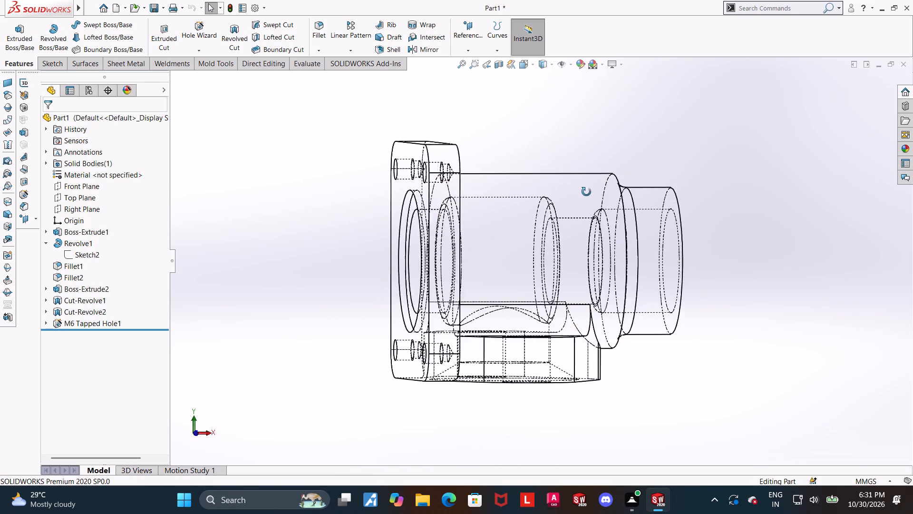
middle_drag(586, 192, 618, 198)
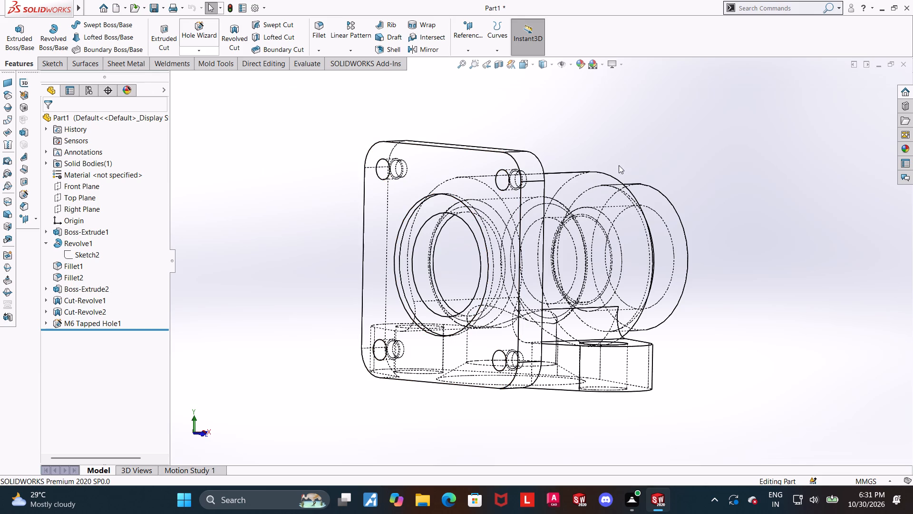
middle_drag(628, 182, 608, 178)
click(523, 65)
click(467, 269)
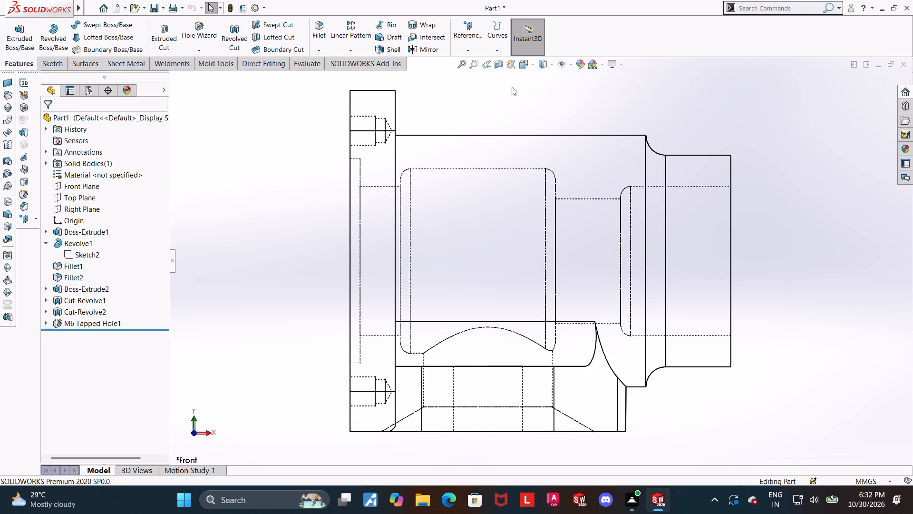
click(541, 68)
click(548, 81)
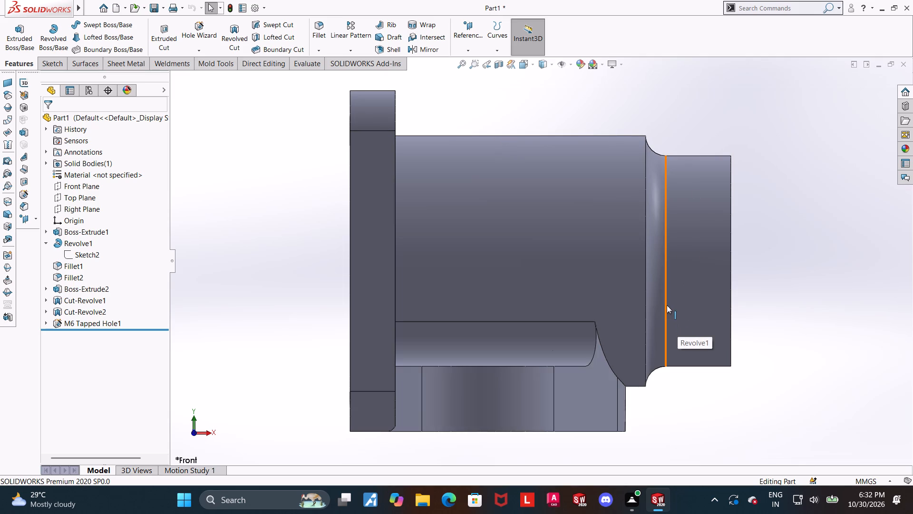
Measure the overall distance from the square flange's outer face to the small cylinder's end face.
middle_drag(706, 316, 751, 306)
click(301, 67)
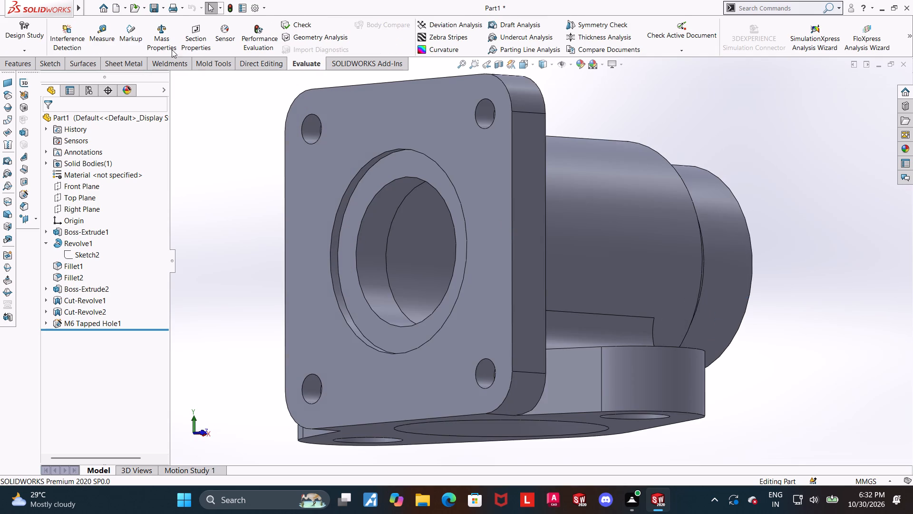
click(103, 30)
click(490, 206)
middle_drag(790, 295, 713, 334)
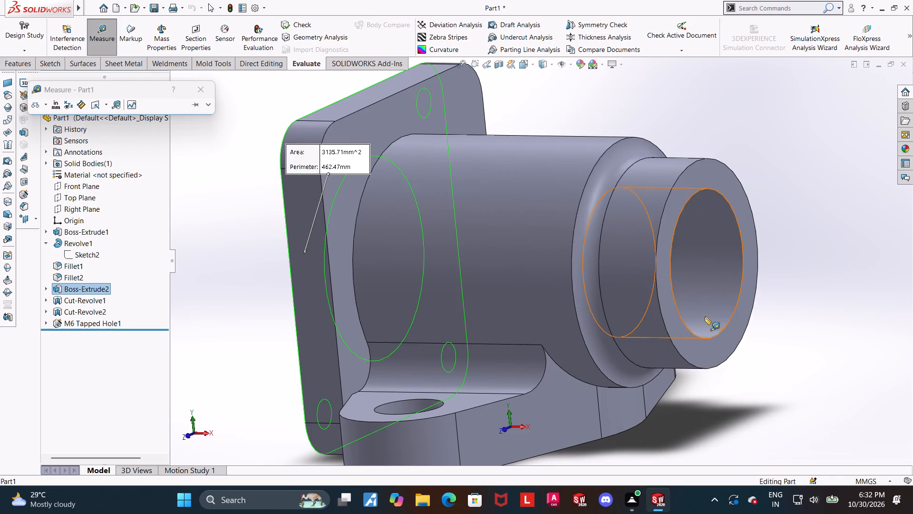
click(692, 352)
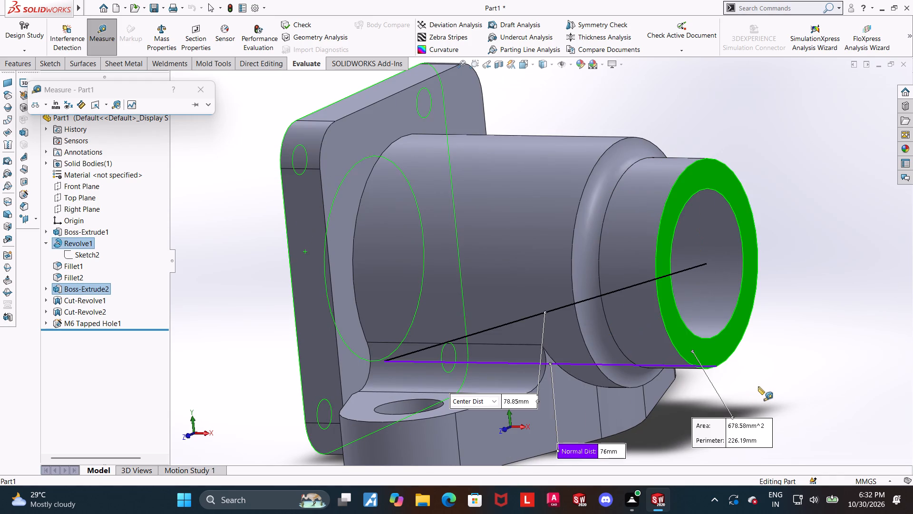
key(Escape)
Measure the distance from the large cylinder's edge at the fillet to the small cylinder's end face.
scroll(751, 389, up, 2)
middle_drag(743, 378, 746, 387)
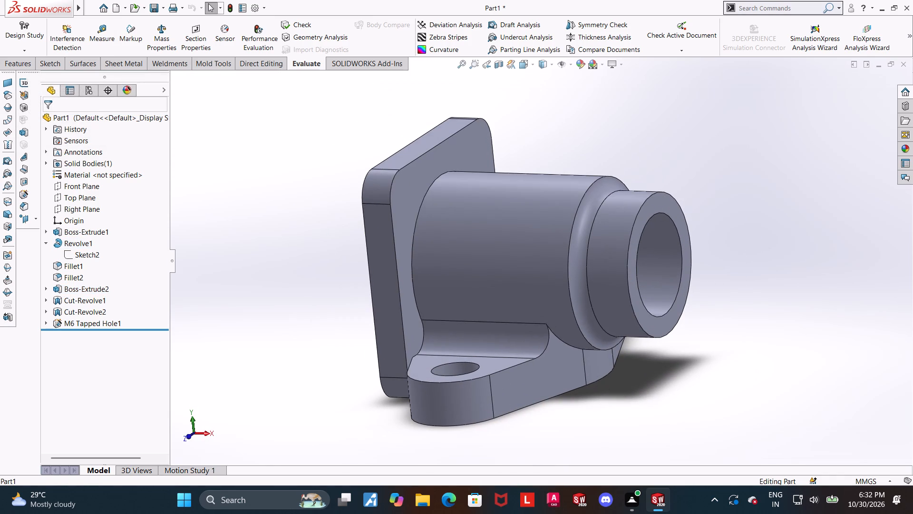
click(100, 35)
click(594, 183)
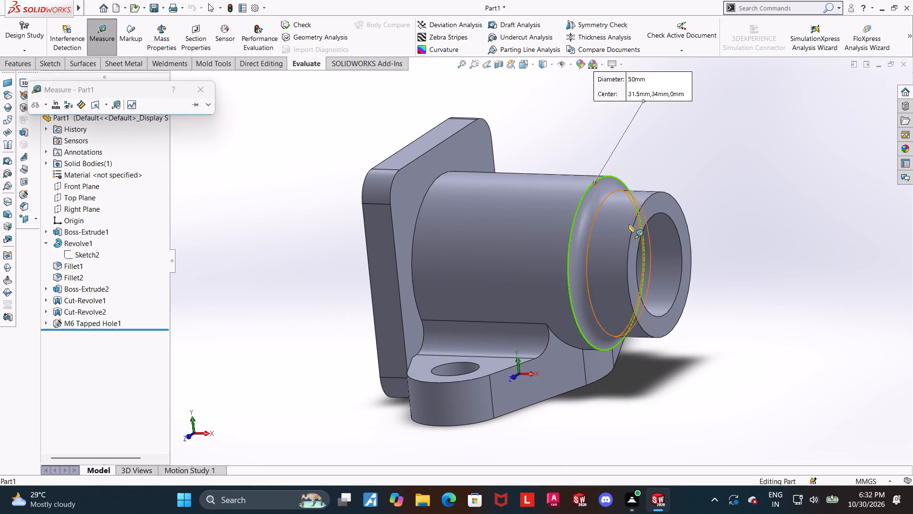
click(674, 208)
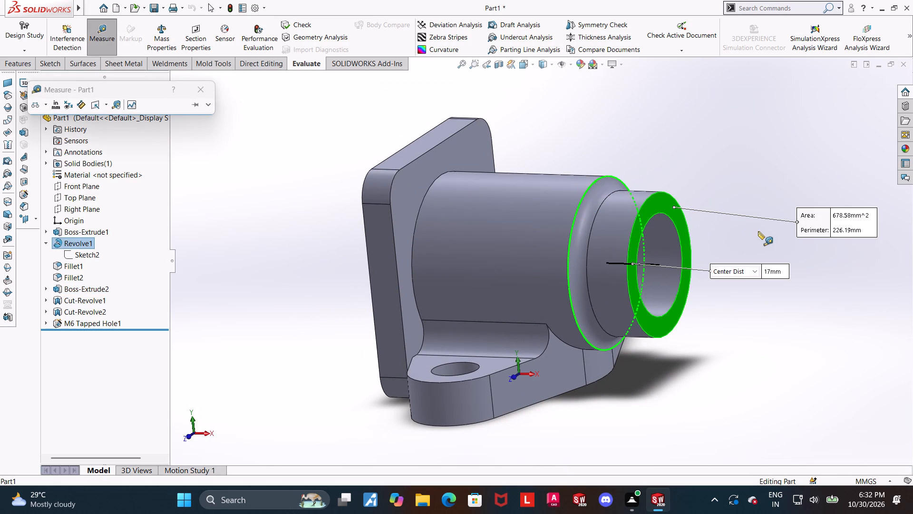
key(Escape)
Measure the square flange's thickness between its inner and outer faces.
middle_drag(692, 247, 704, 243)
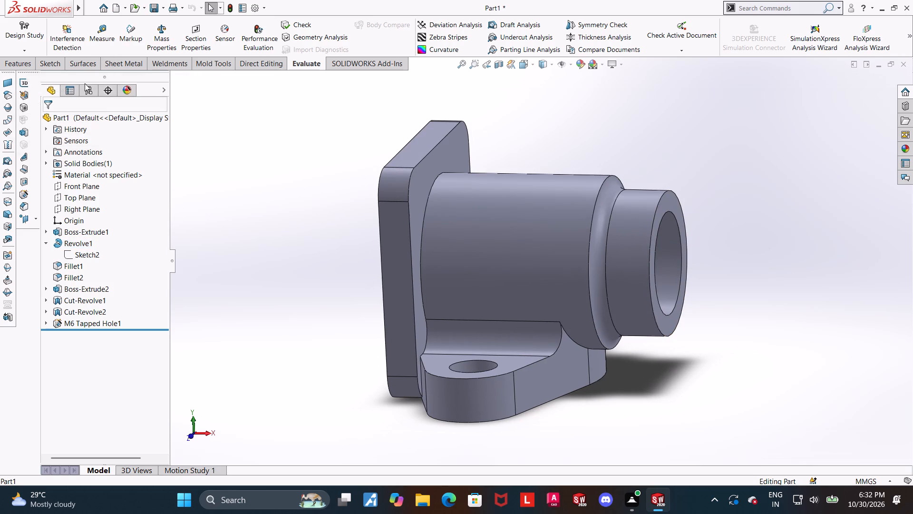
click(92, 47)
click(446, 164)
middle_drag(404, 173, 462, 185)
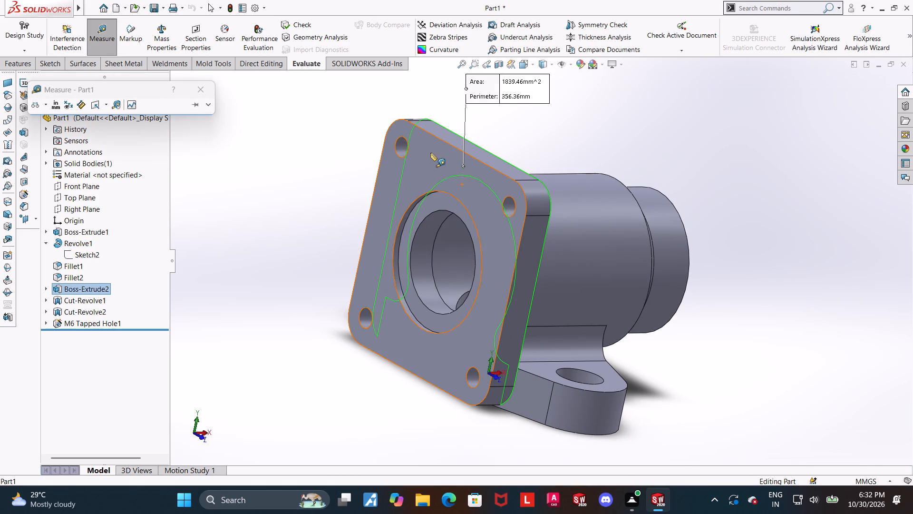
click(430, 153)
key(Escape)
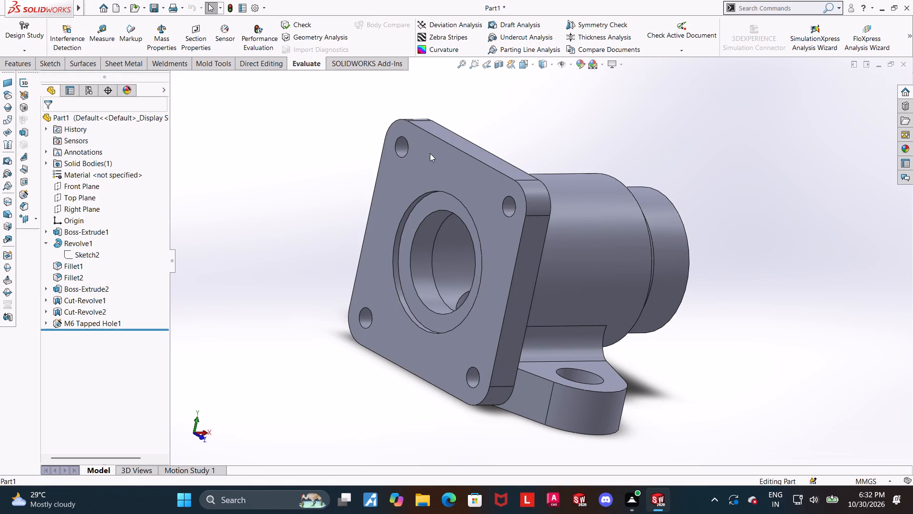
Measure the depth of the shallow circular recess from the square flange's outer face.
middle_drag(420, 161, 414, 165)
middle_drag(430, 180, 440, 178)
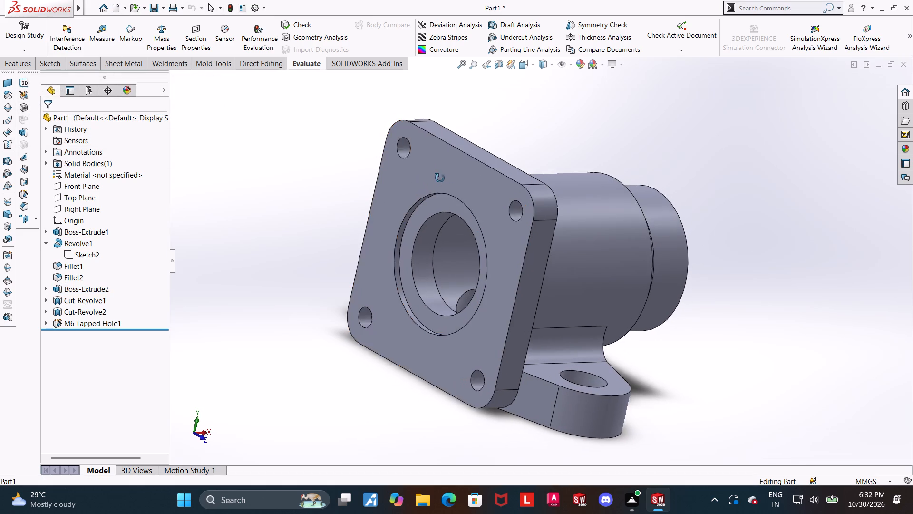
middle_drag(440, 178, 440, 178)
click(107, 44)
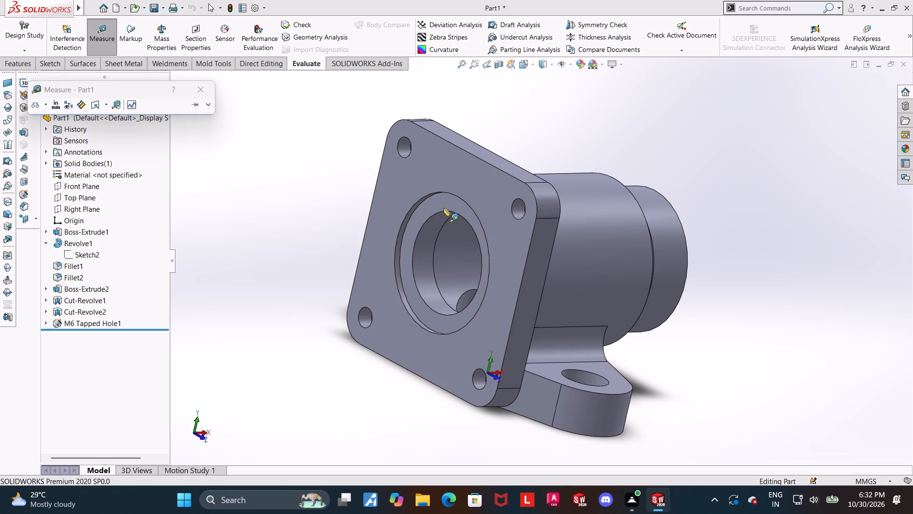
click(444, 206)
click(445, 159)
key(Escape)
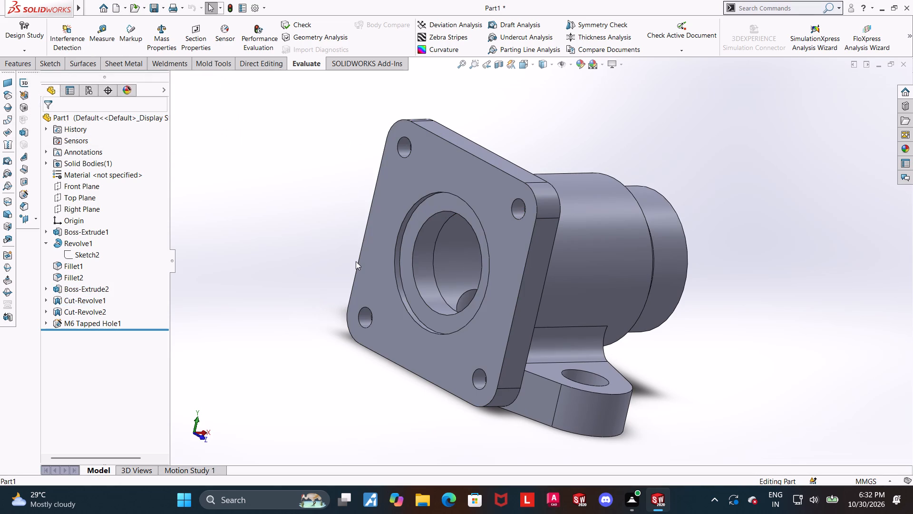
Measure the distance from the inner circular edge inside the bore to the square flange's outer face.
click(108, 40)
middle_drag(467, 257, 476, 253)
scroll(426, 261, down, 4)
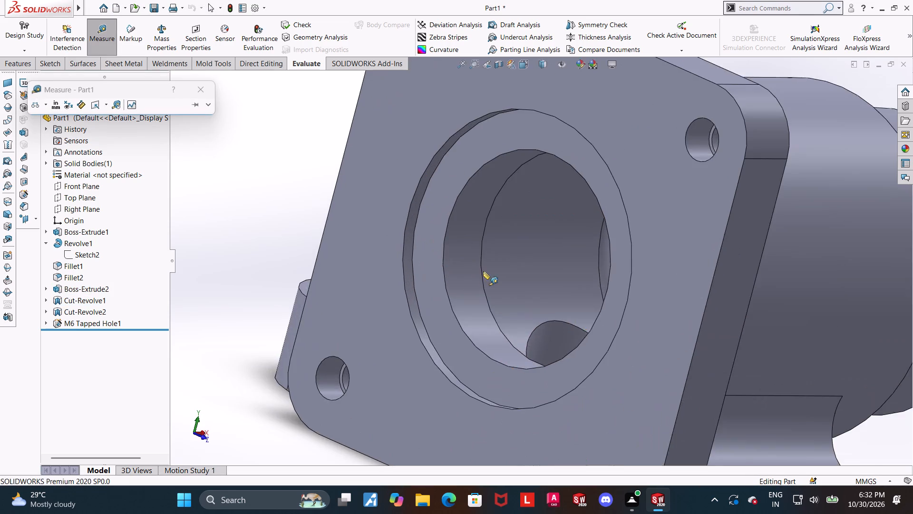
middle_drag(478, 276, 468, 313)
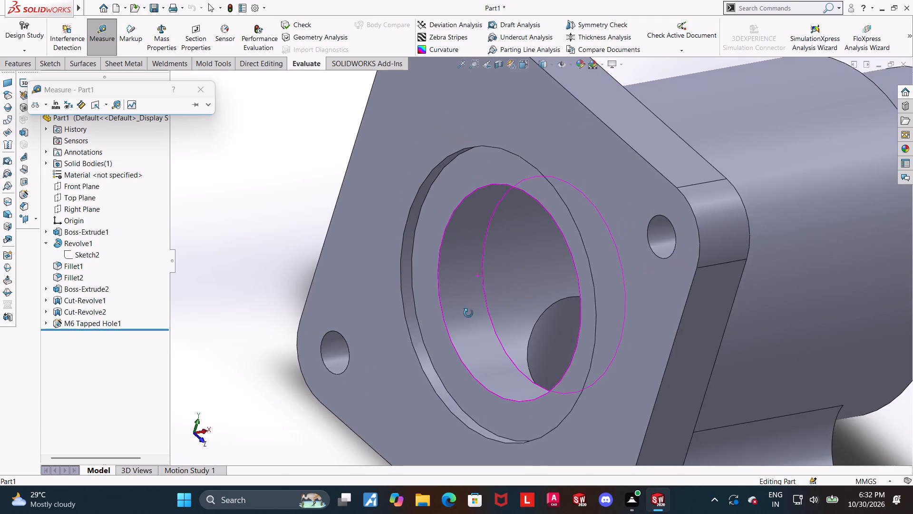
middle_drag(468, 313, 485, 283)
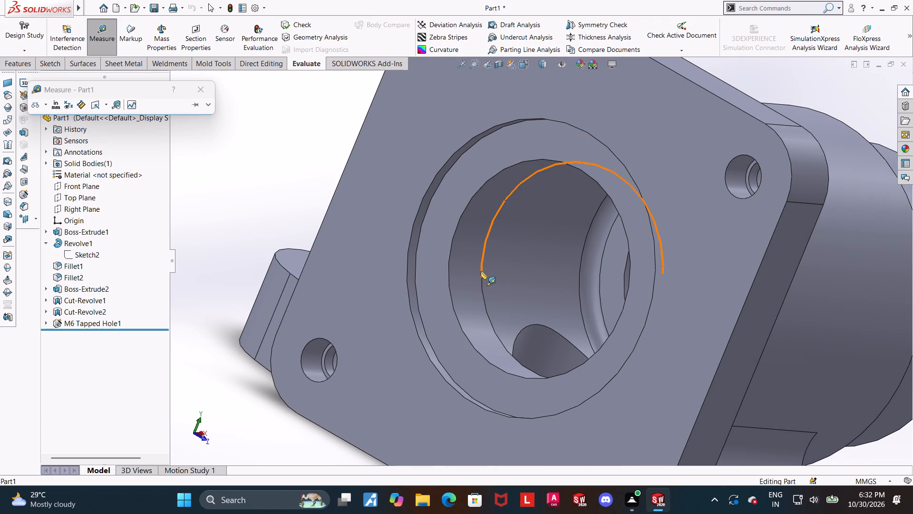
click(481, 271)
click(393, 191)
scroll(393, 191, up, 5)
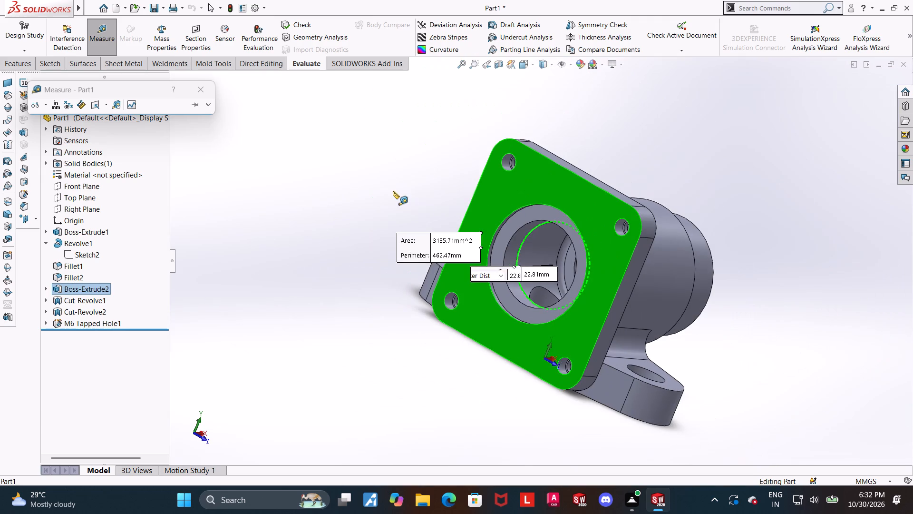
key(Escape)
Repeat the measurement between the bore's inner circular edge and the square flange's outer face.
middle_drag(541, 291, 518, 295)
scroll(524, 267, down, 3)
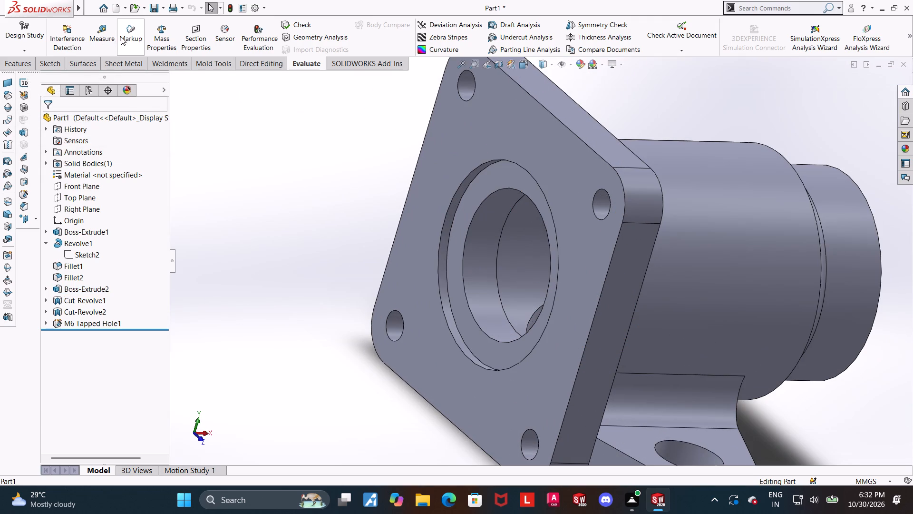
click(113, 36)
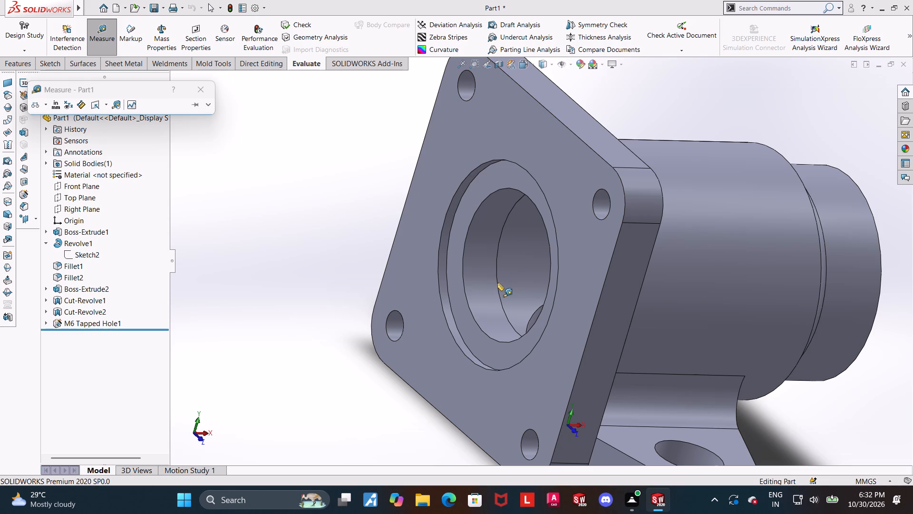
click(497, 284)
click(430, 188)
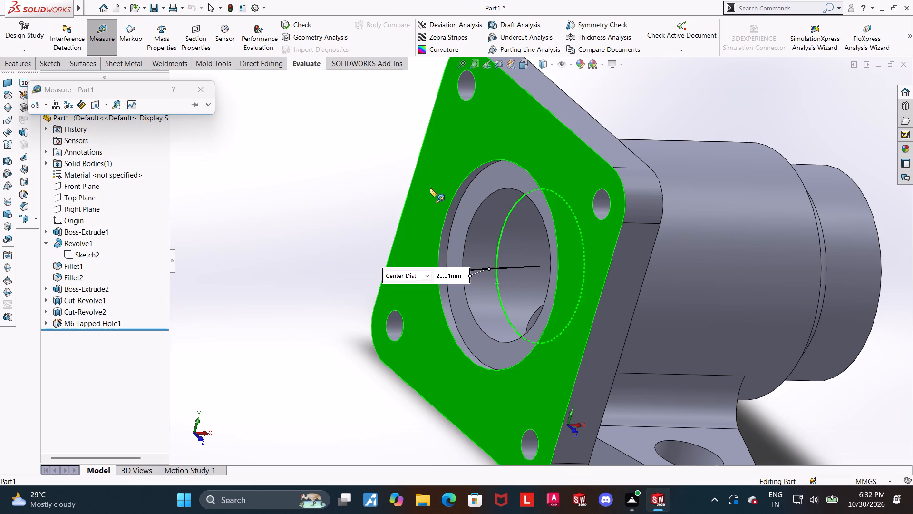
scroll(430, 188, up, 4)
key(Escape)
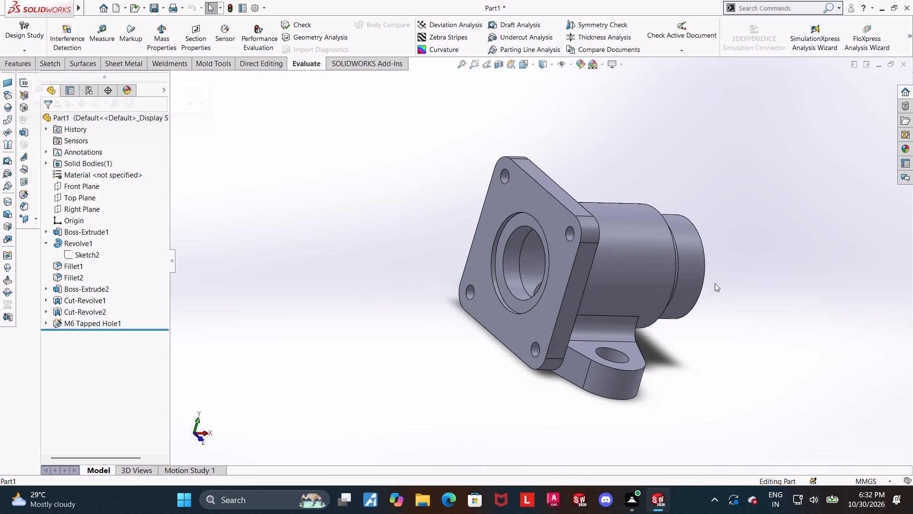
Examine the part in isometric and Left views, first with hidden lines visible and finally with hidden lines removed.
key(ctrl+7)
scroll(638, 319, up, 3)
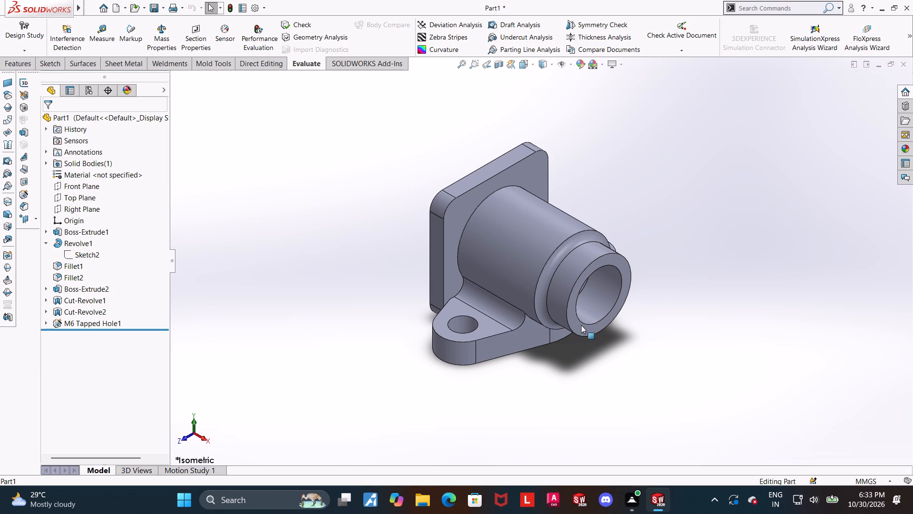
middle_drag(581, 326, 721, 289)
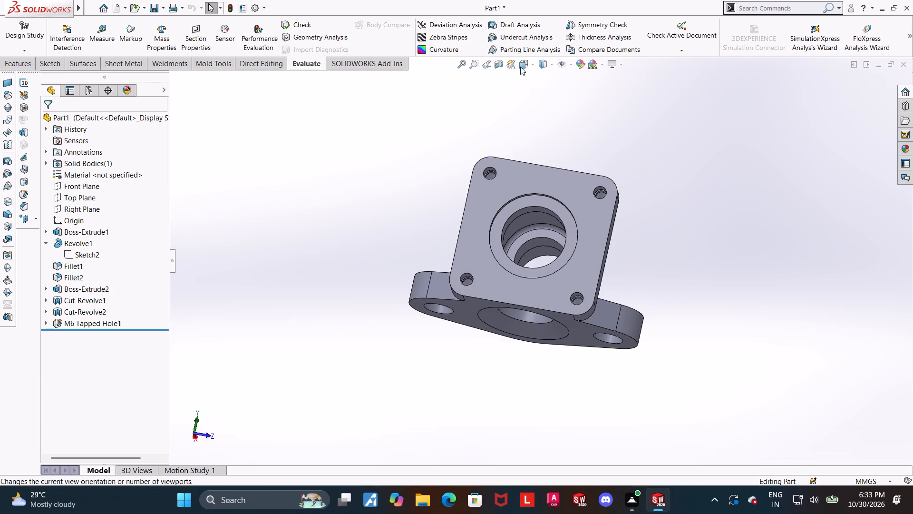
click(521, 65)
click(429, 308)
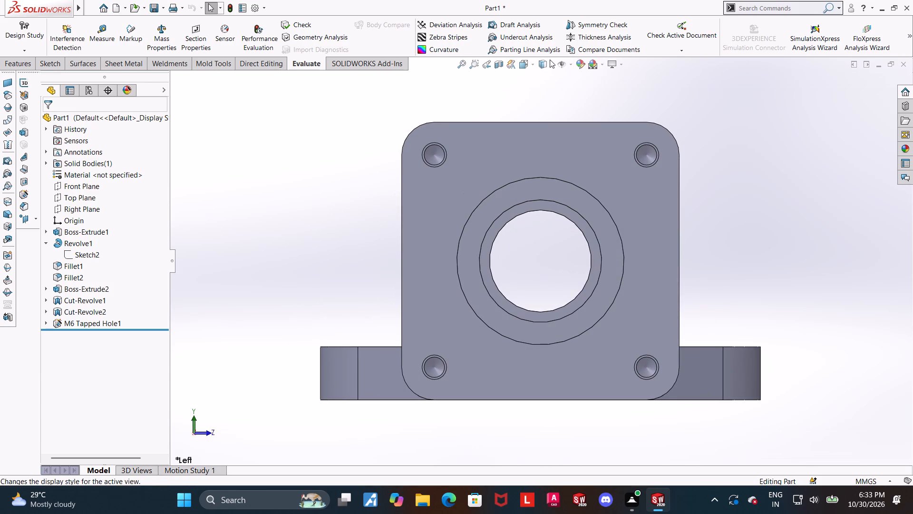
click(549, 60)
click(545, 116)
click(544, 64)
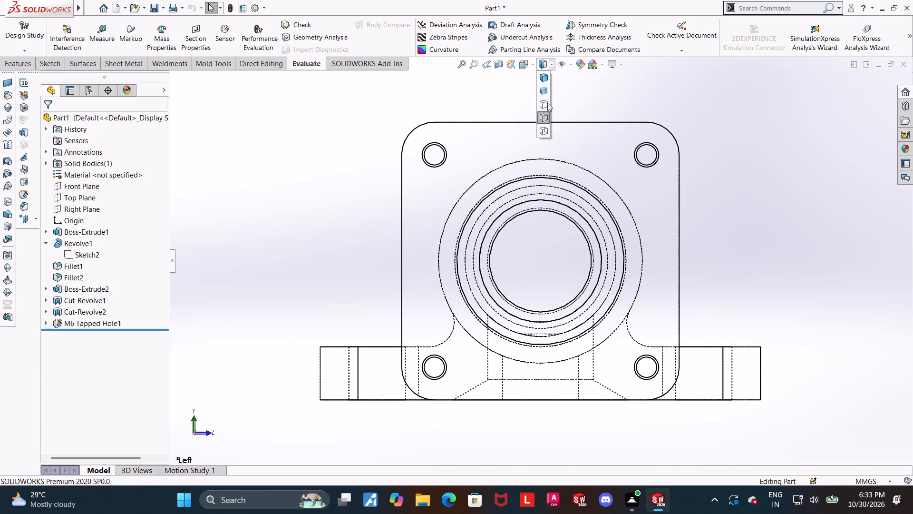
click(546, 103)
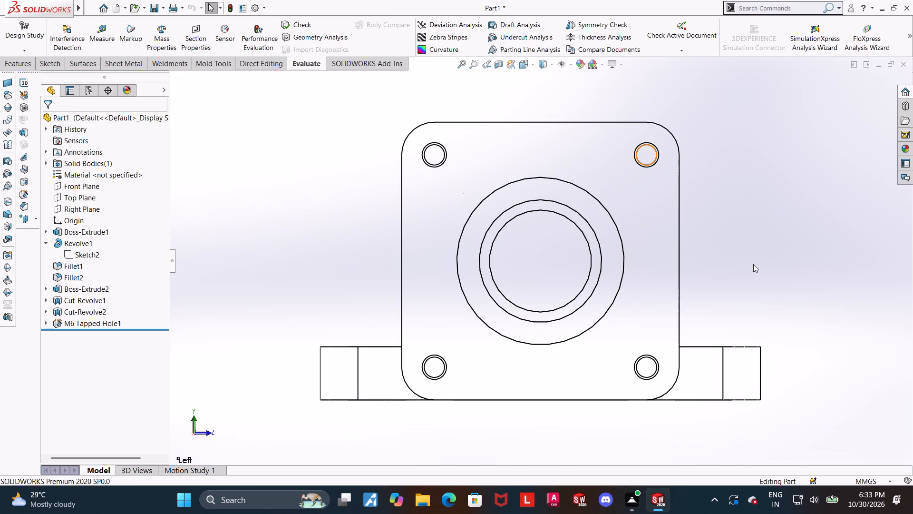
Examine the two-hole plate's underside and its central opening in the Bottom view and from several angles.
middle_drag(748, 263, 670, 161)
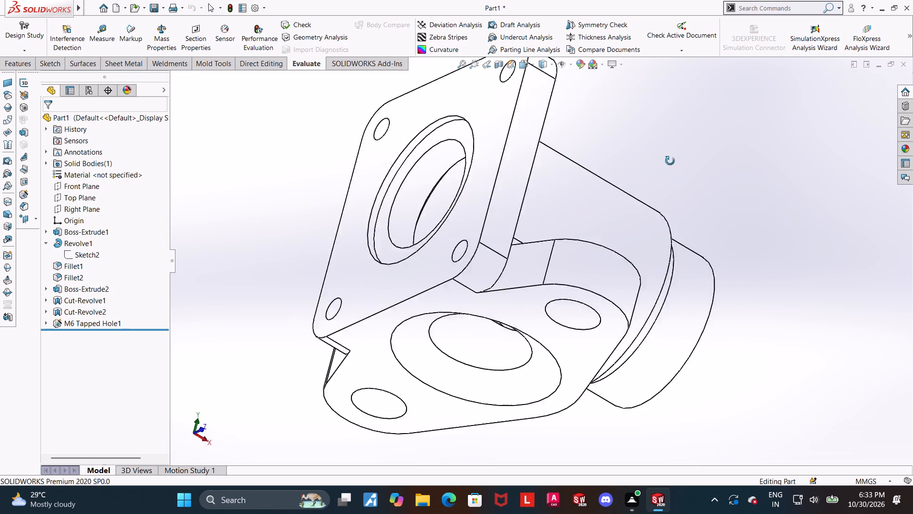
middle_drag(670, 161, 661, 111)
middle_drag(680, 260, 720, 149)
scroll(696, 138, up, 3)
click(525, 69)
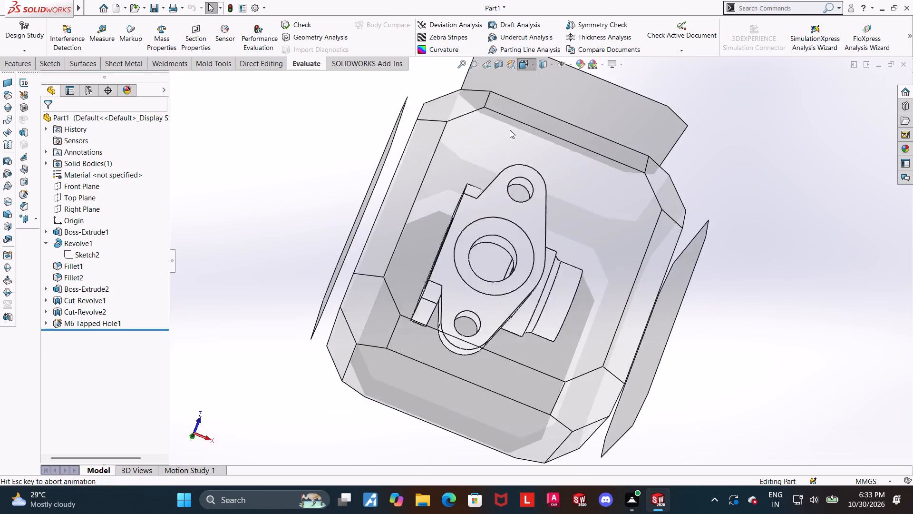
click(499, 254)
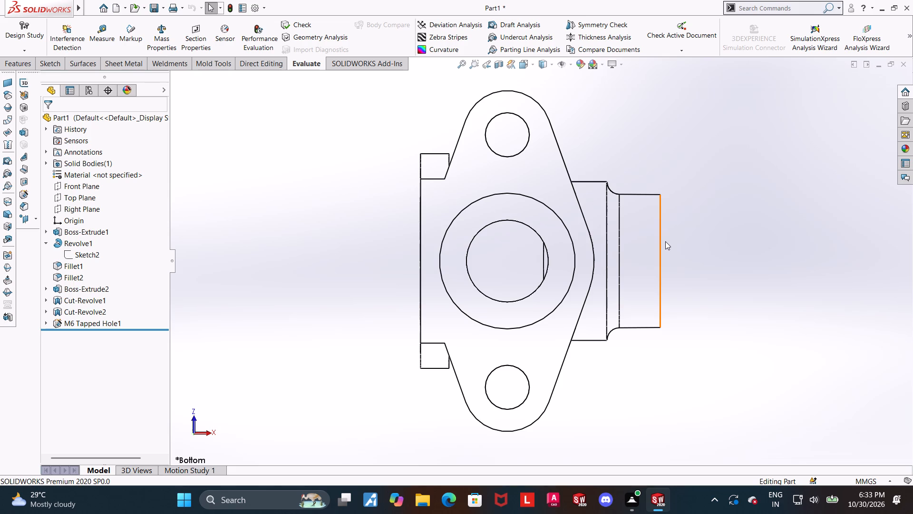
middle_drag(621, 259, 642, 269)
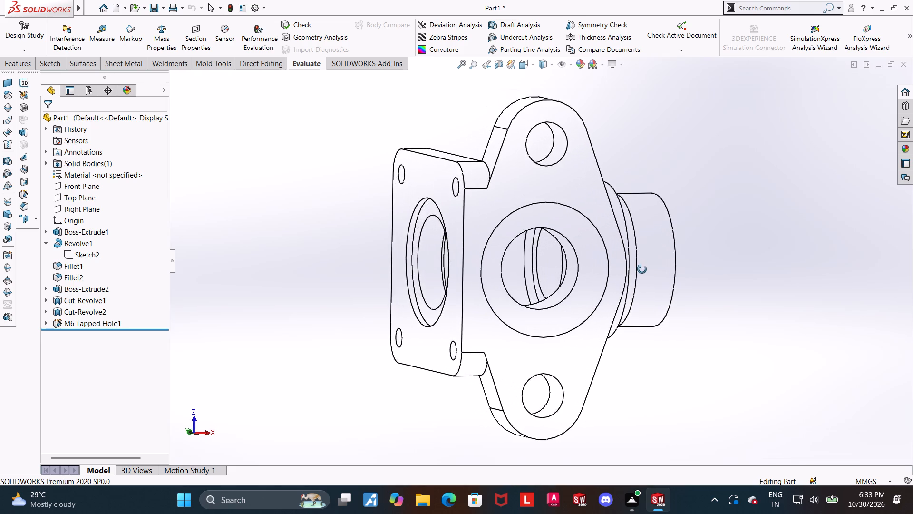
middle_drag(642, 269, 622, 275)
click(526, 68)
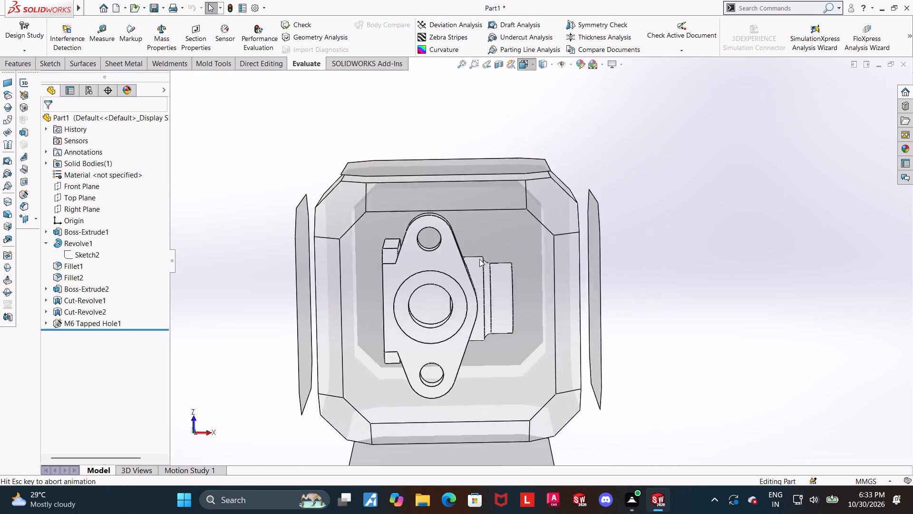
click(475, 262)
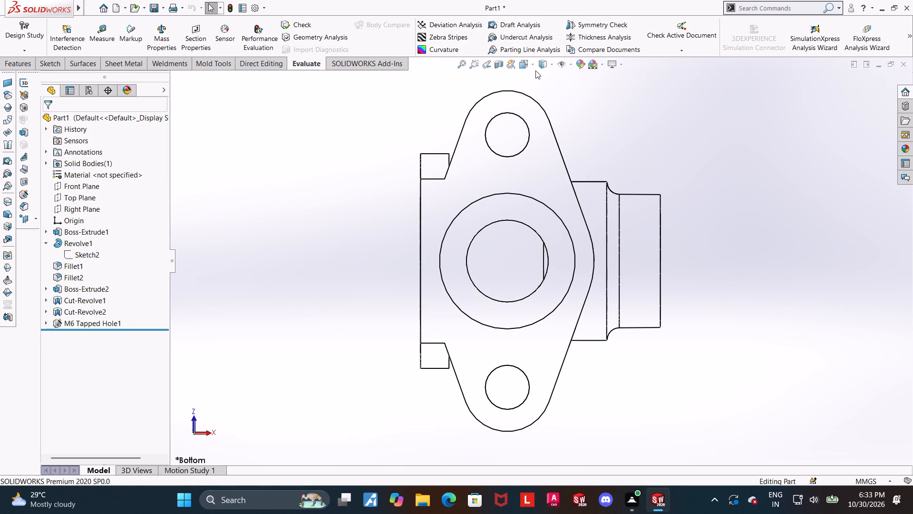
middle_drag(549, 100, 615, 138)
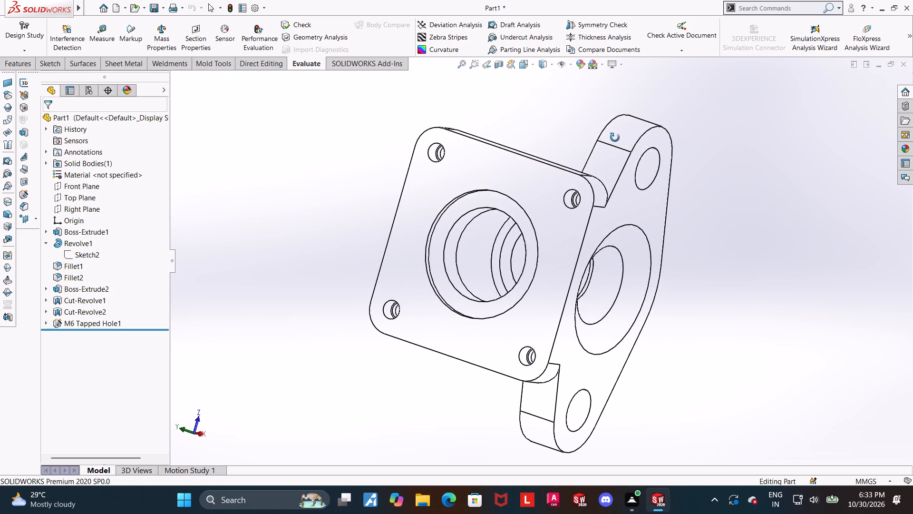
middle_drag(615, 138, 559, 81)
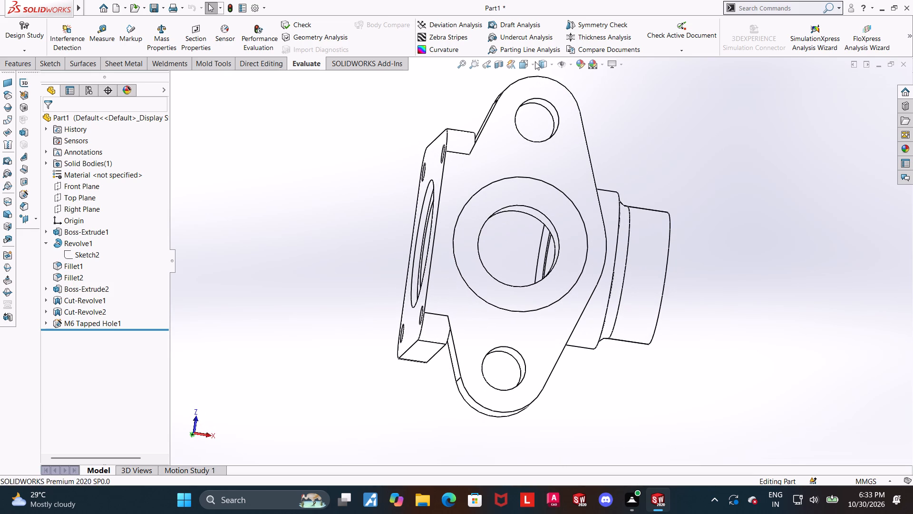
click(525, 67)
click(447, 307)
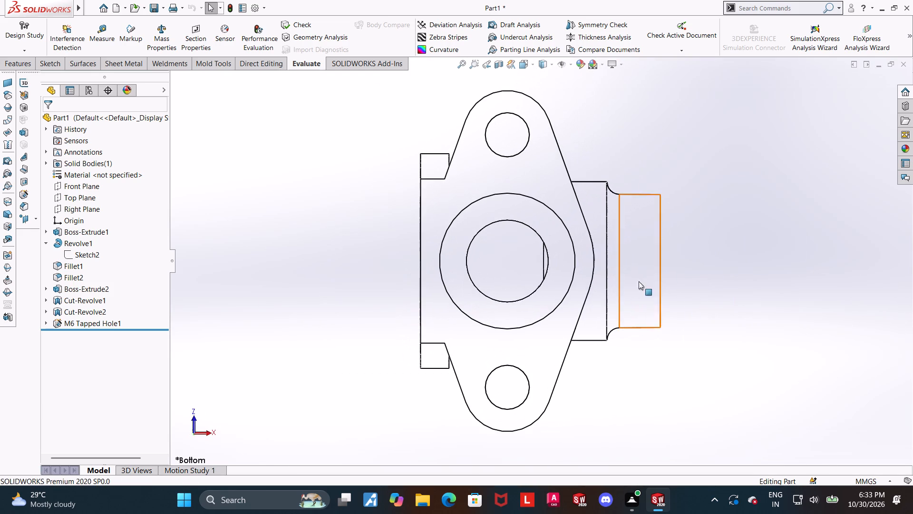
middle_drag(583, 242, 584, 407)
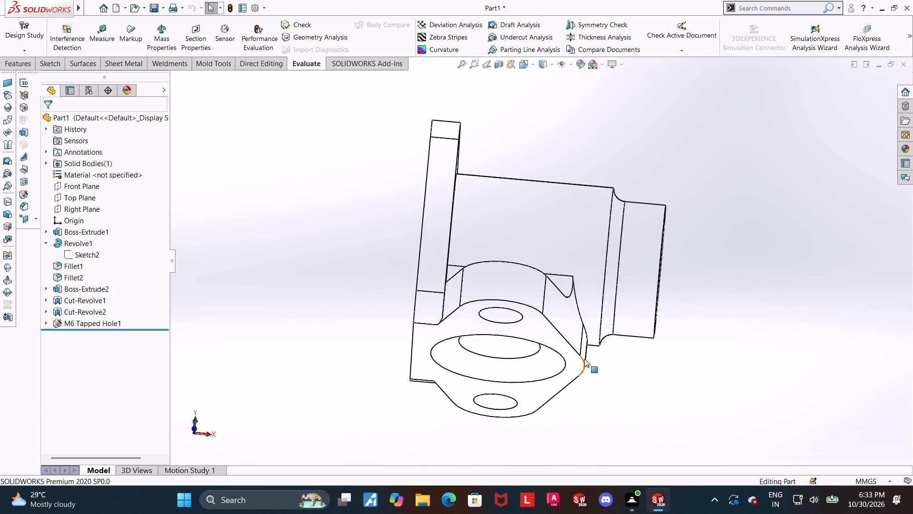
Examine the part's exterior in the Front view and from several angles around the stepped cylinder and two-hole plate.
middle_drag(619, 268, 622, 326)
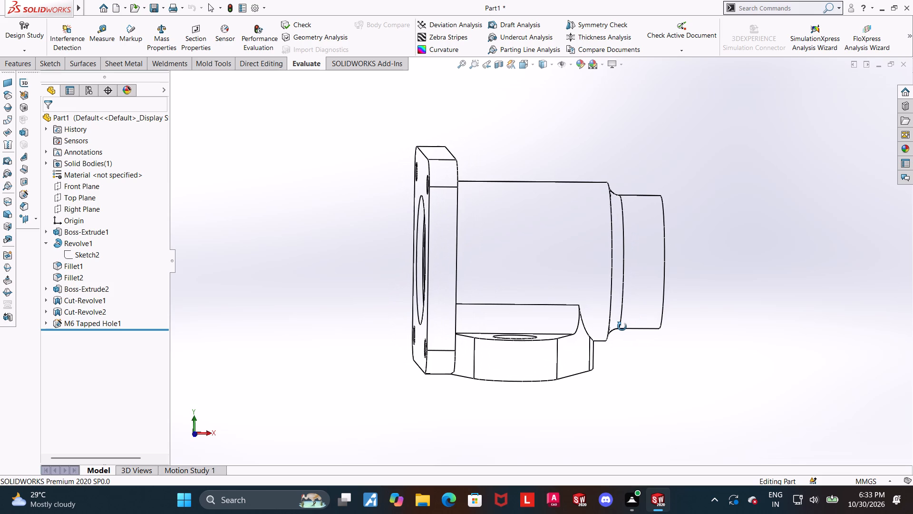
middle_drag(622, 326, 621, 325)
click(526, 55)
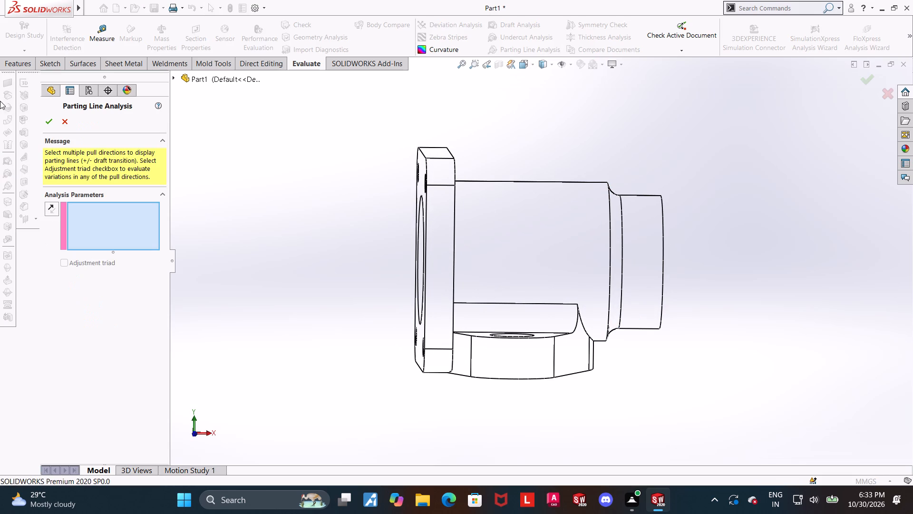
click(65, 118)
click(527, 66)
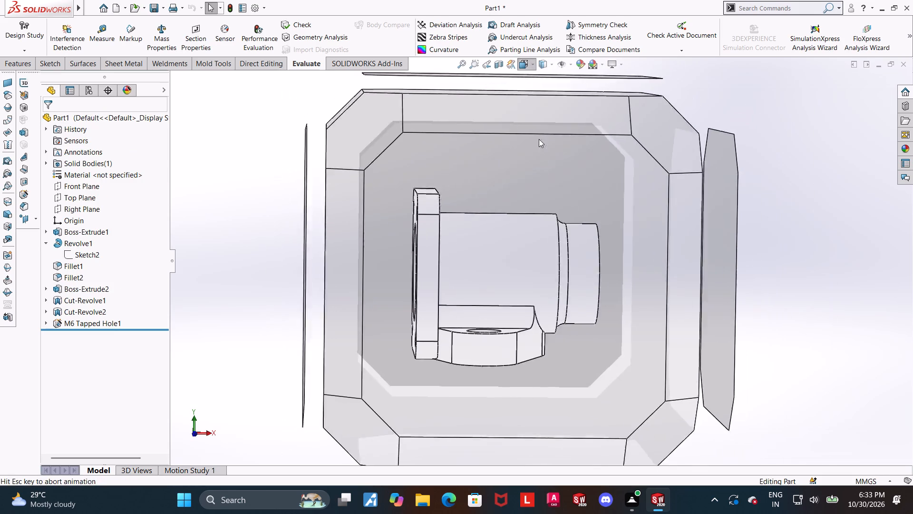
click(476, 319)
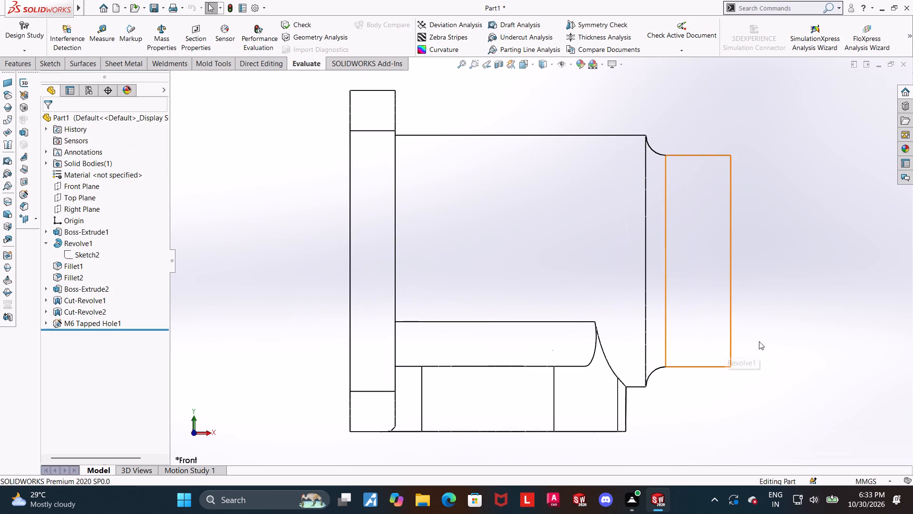
middle_drag(774, 330, 690, 340)
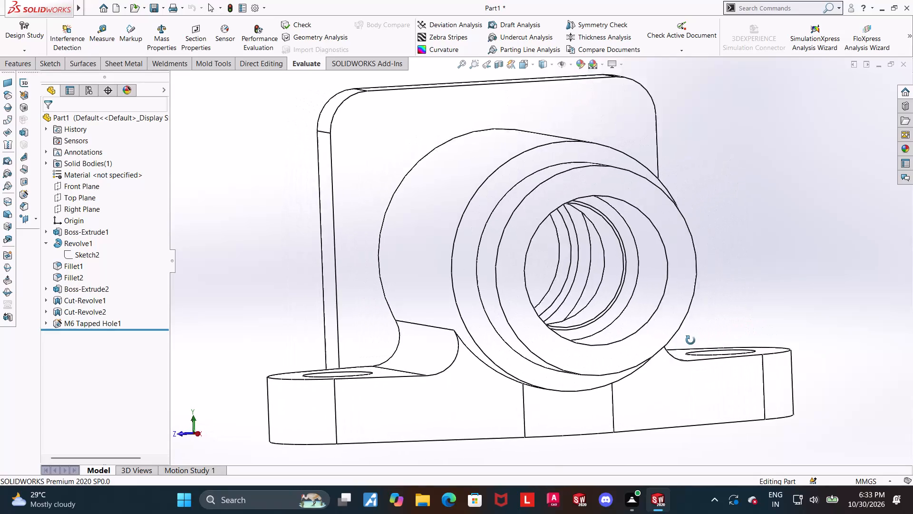
middle_drag(690, 340, 767, 311)
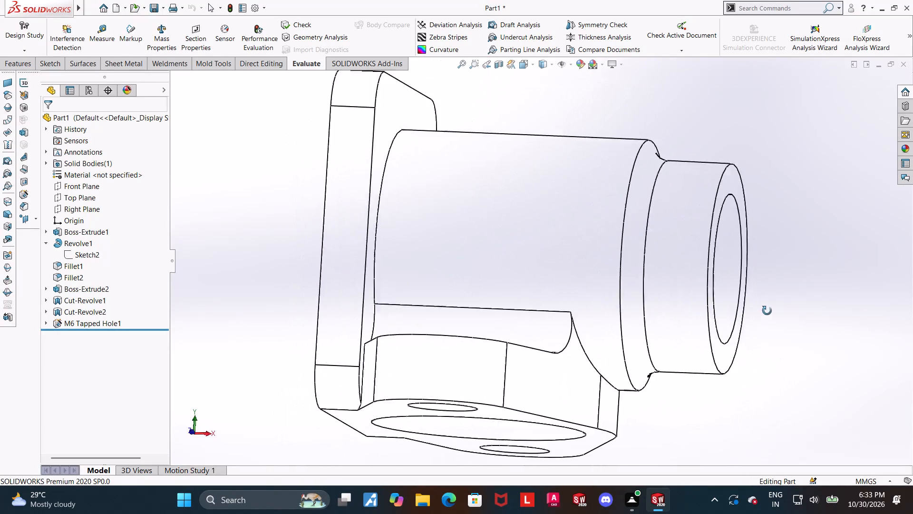
middle_drag(767, 311, 797, 406)
middle_drag(714, 232, 677, 313)
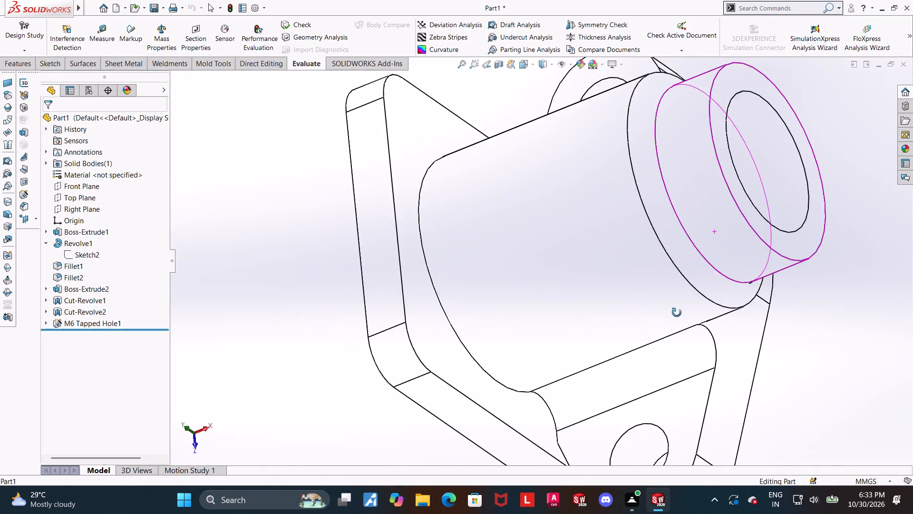
middle_drag(677, 313, 678, 265)
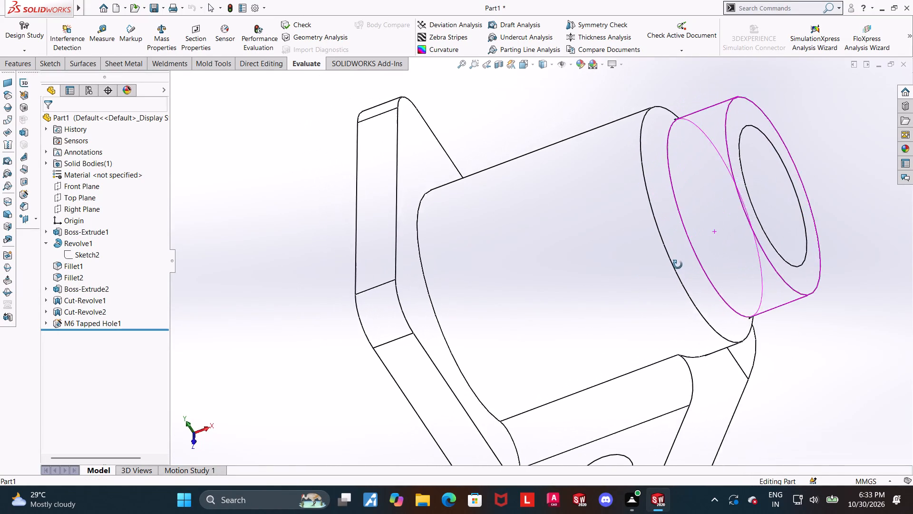
middle_drag(678, 265, 703, 267)
Section the part parallel to the Top Plane at a 35 mm offset, inspect the cut bore from above, and restore the full part.
click(502, 61)
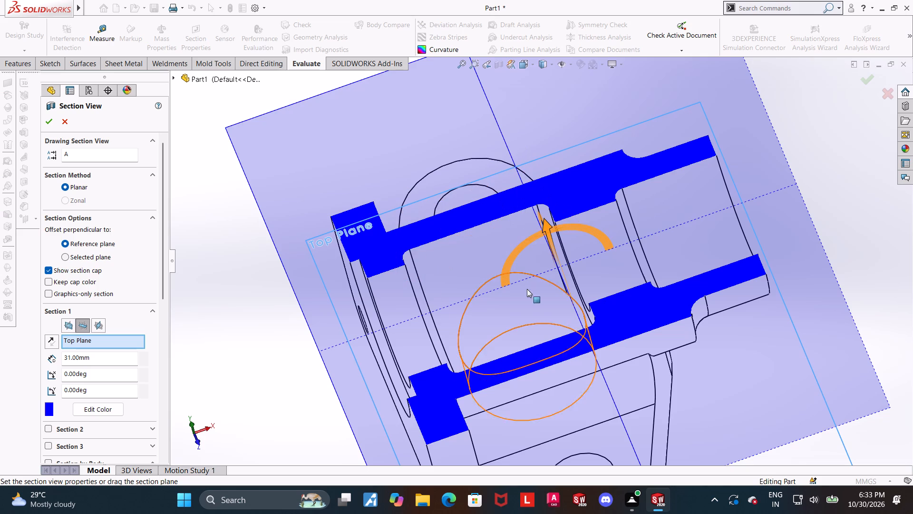
drag(542, 222, 547, 206)
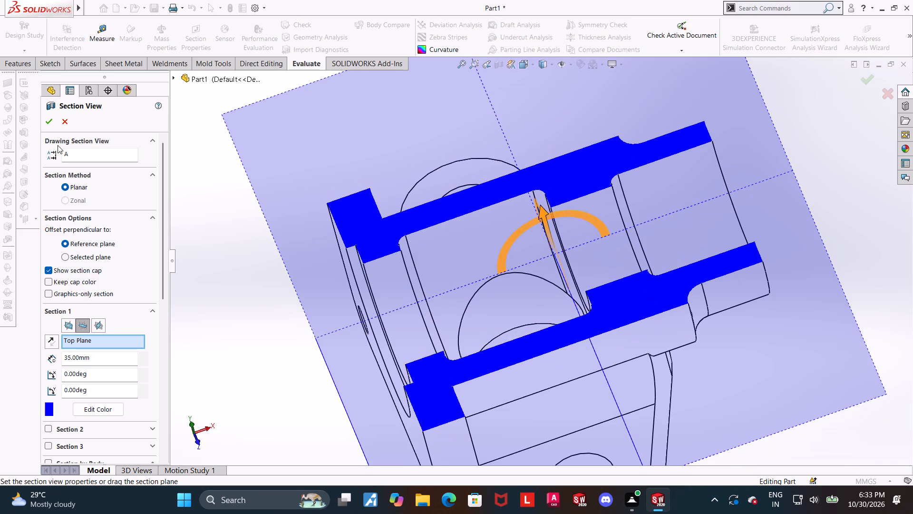
click(49, 126)
scroll(282, 188, up, 3)
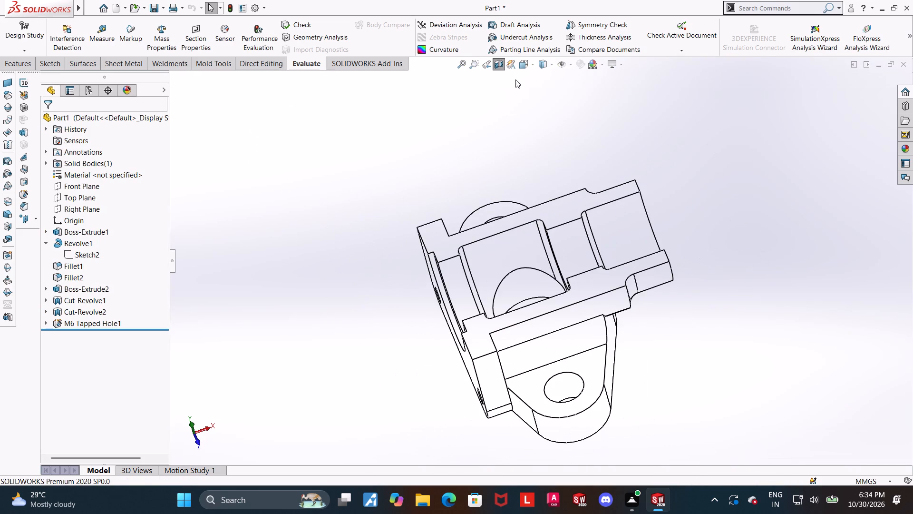
click(522, 69)
click(453, 240)
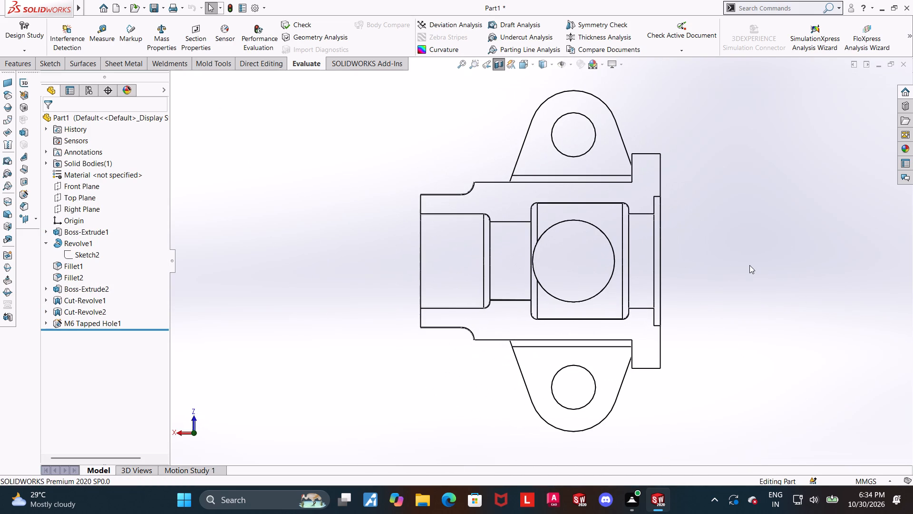
click(497, 62)
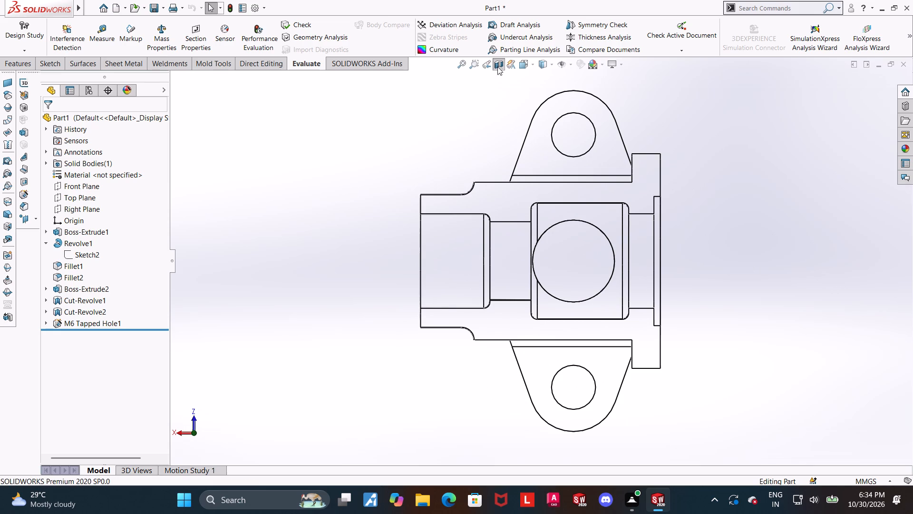
Section the part along the Right Plane from the Left view, inspect the cut profile, and restore the full part.
middle_drag(689, 261, 552, 390)
middle_drag(621, 222, 611, 297)
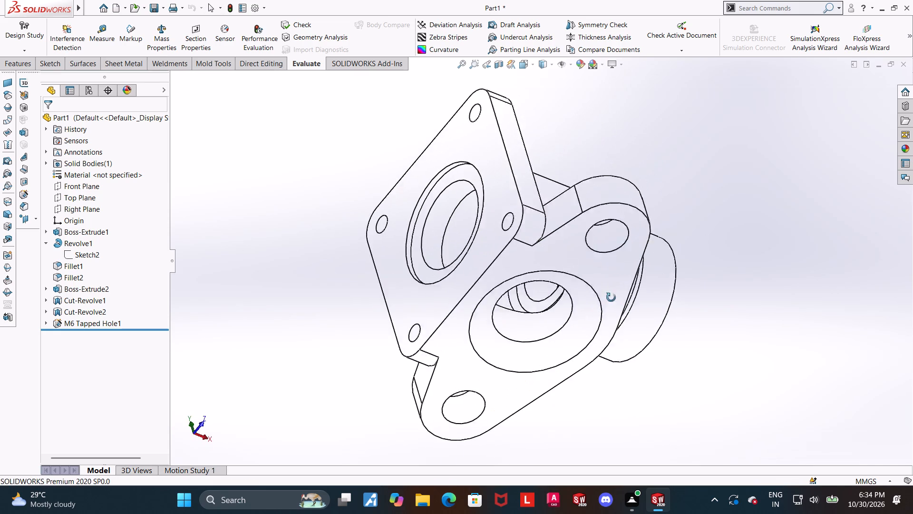
middle_drag(611, 297, 600, 344)
middle_drag(600, 344, 715, 293)
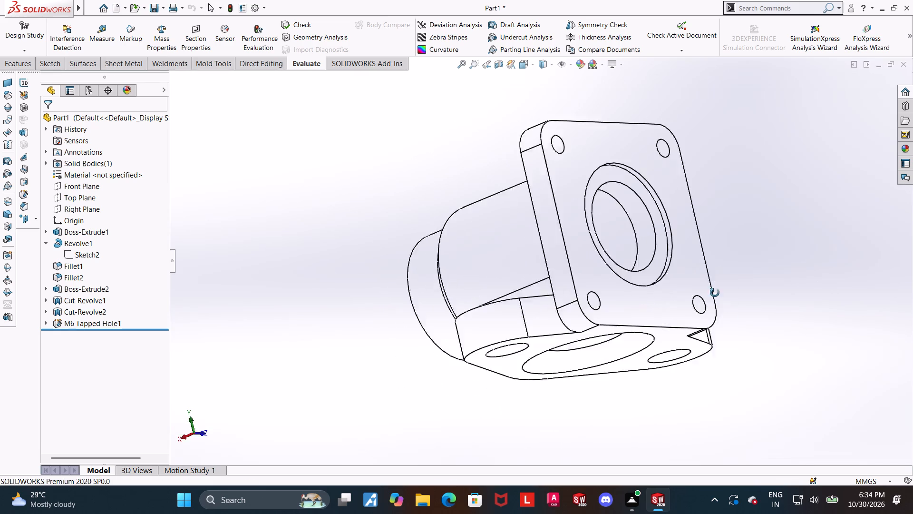
middle_drag(715, 293, 660, 373)
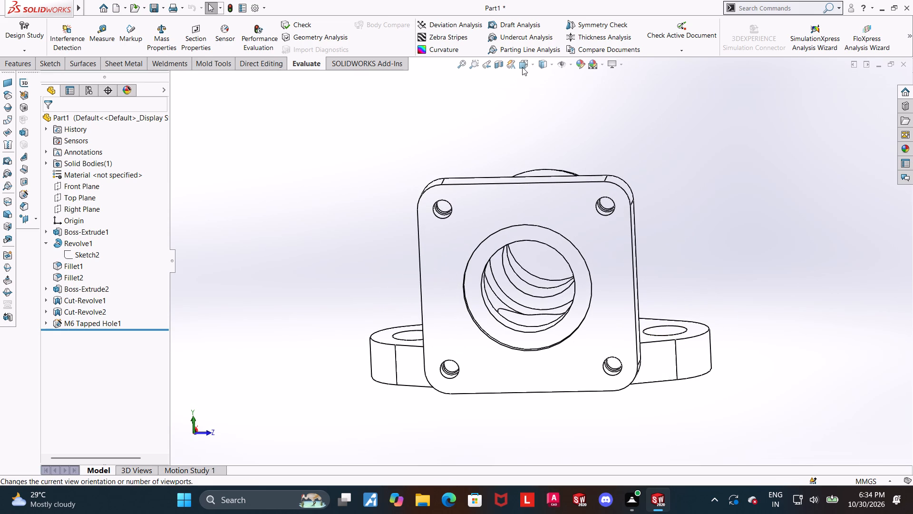
click(522, 67)
click(457, 277)
click(501, 60)
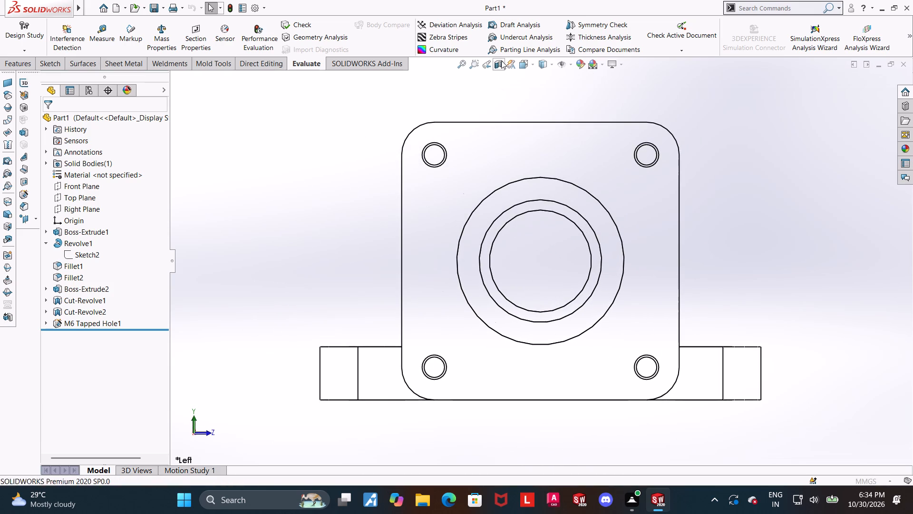
click(69, 325)
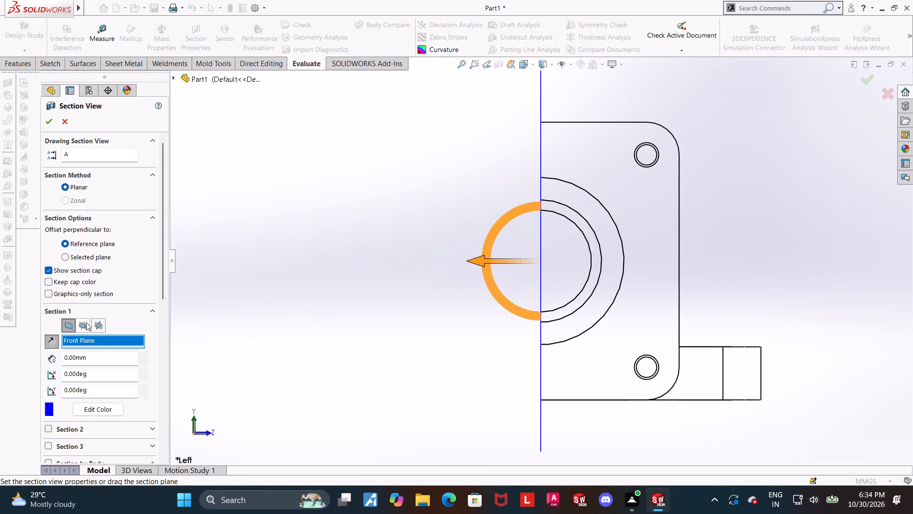
click(97, 324)
click(51, 119)
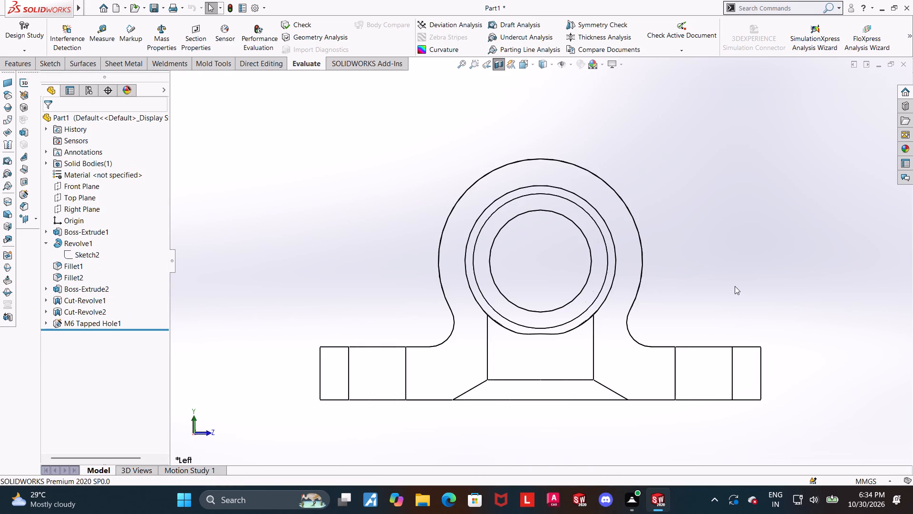
middle_drag(735, 286, 723, 296)
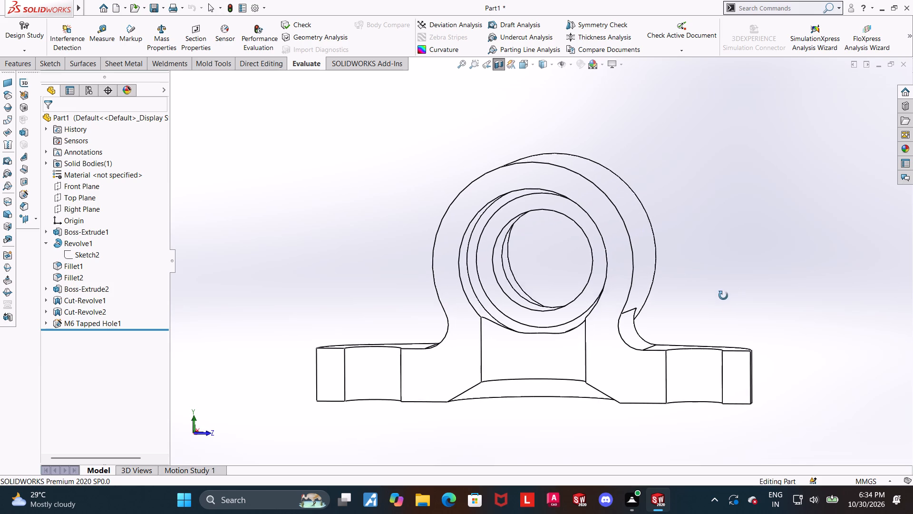
middle_drag(723, 296, 698, 326)
click(498, 66)
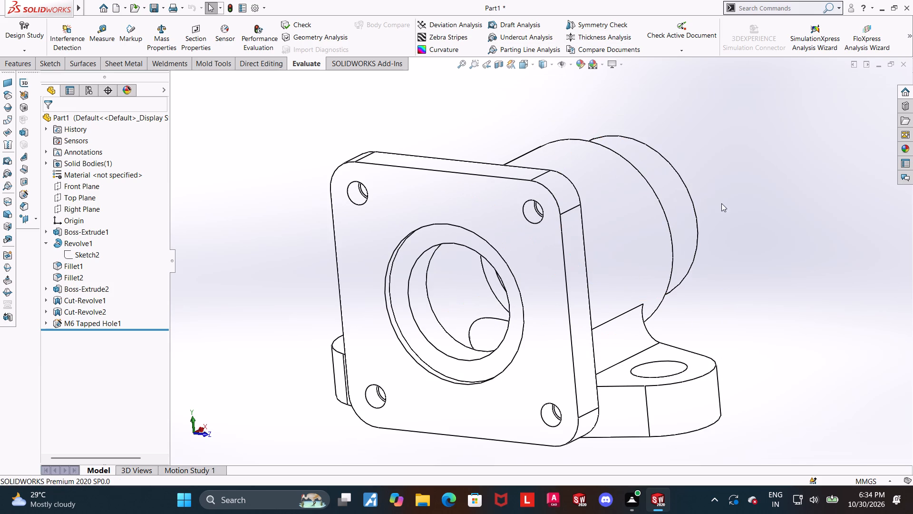
Display the part shaded with edges in an isometric view showing the square flange's outer face.
click(539, 67)
click(543, 81)
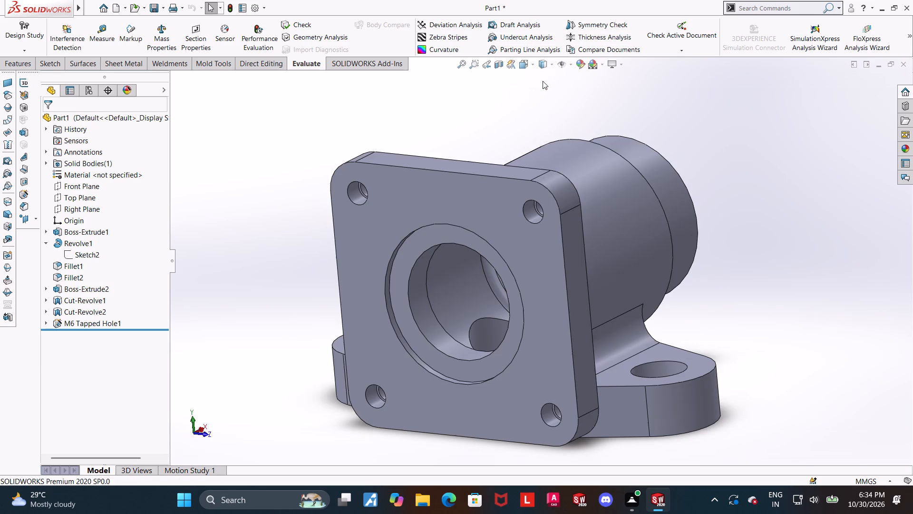
scroll(626, 254, up, 1)
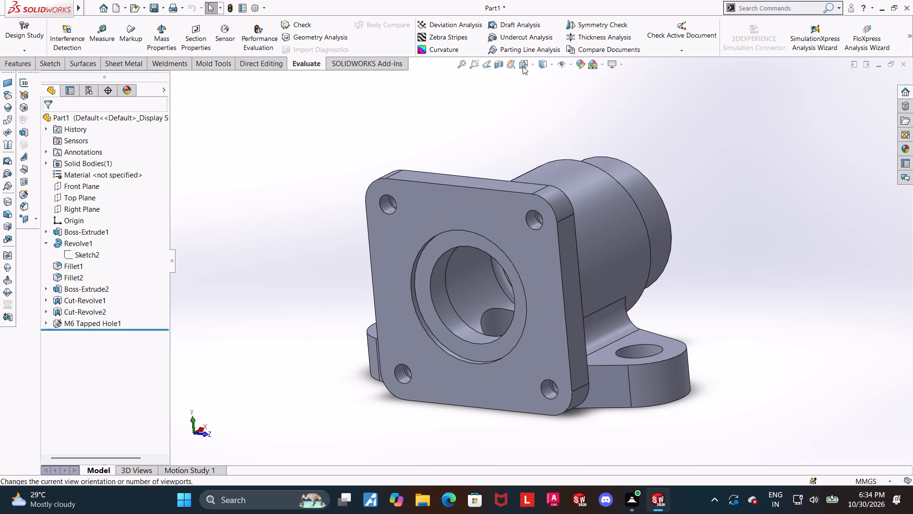
click(523, 66)
click(428, 252)
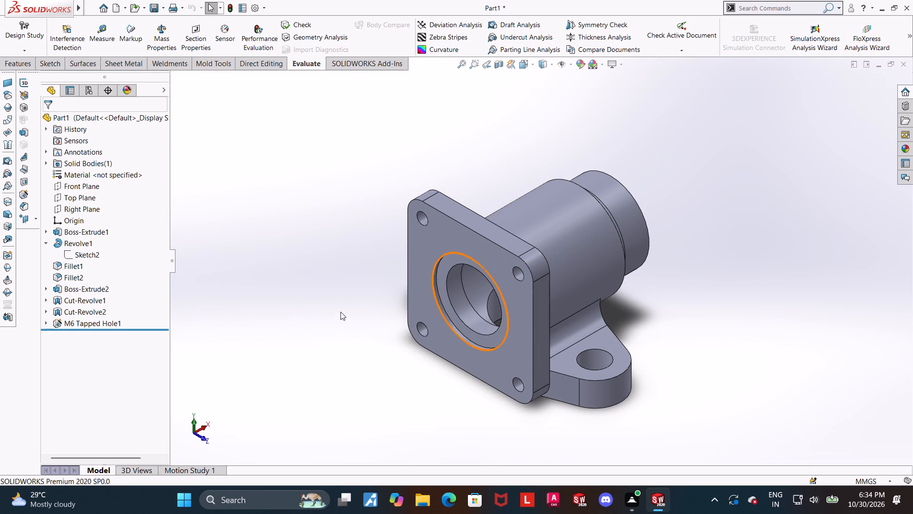
Apply a standard green colour to the whole part.
click(99, 323)
click(301, 334)
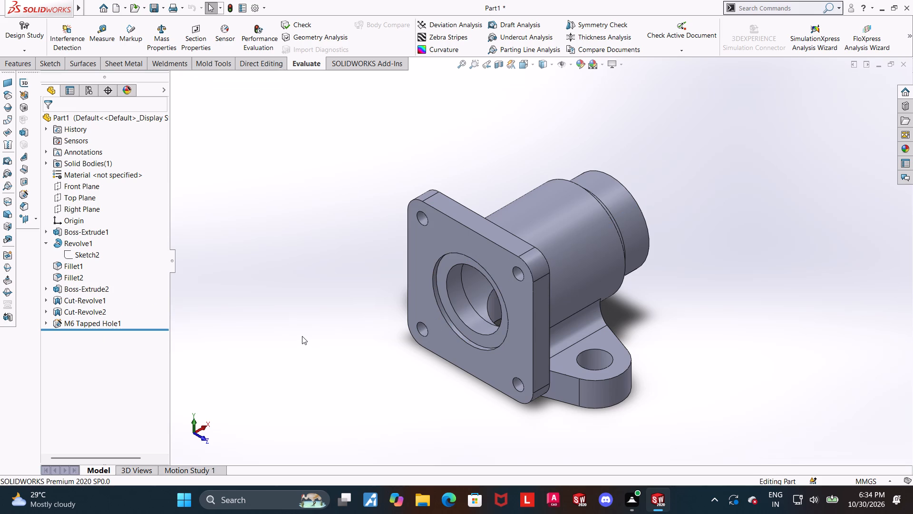
right_click(79, 116)
click(97, 101)
click(114, 127)
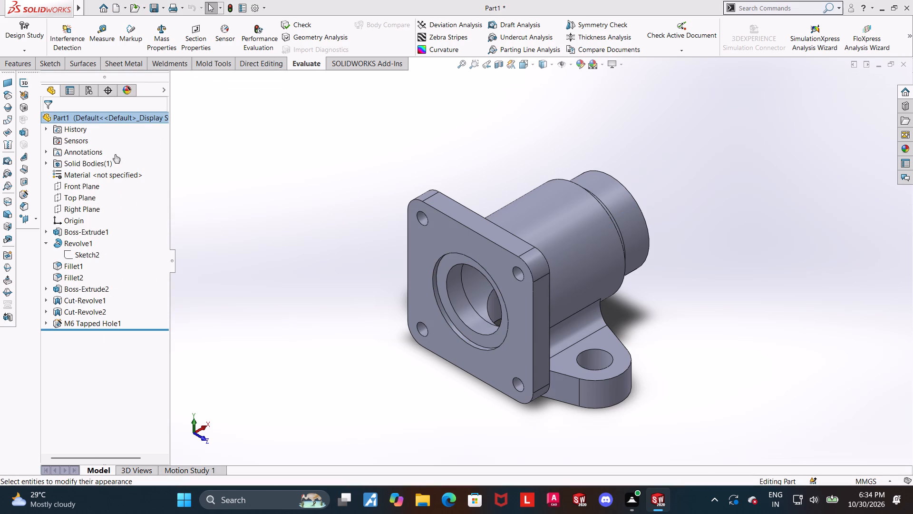
click(97, 357)
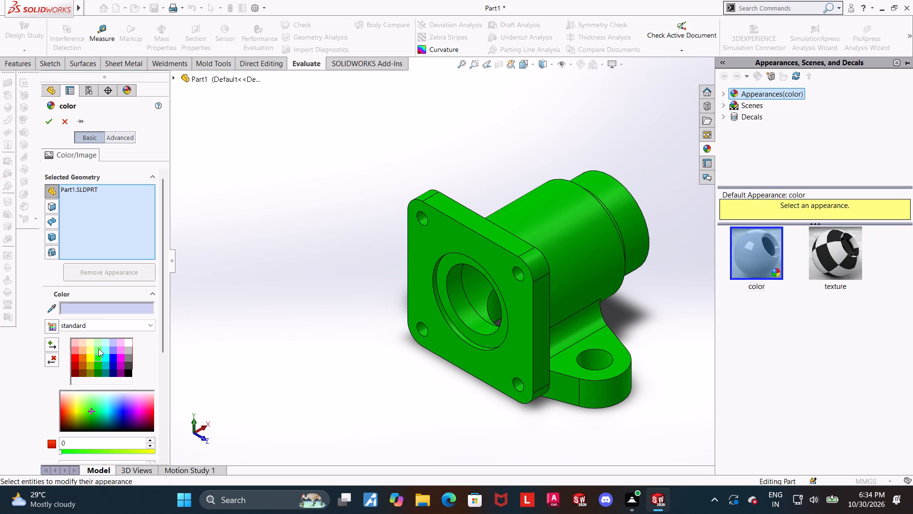
click(54, 117)
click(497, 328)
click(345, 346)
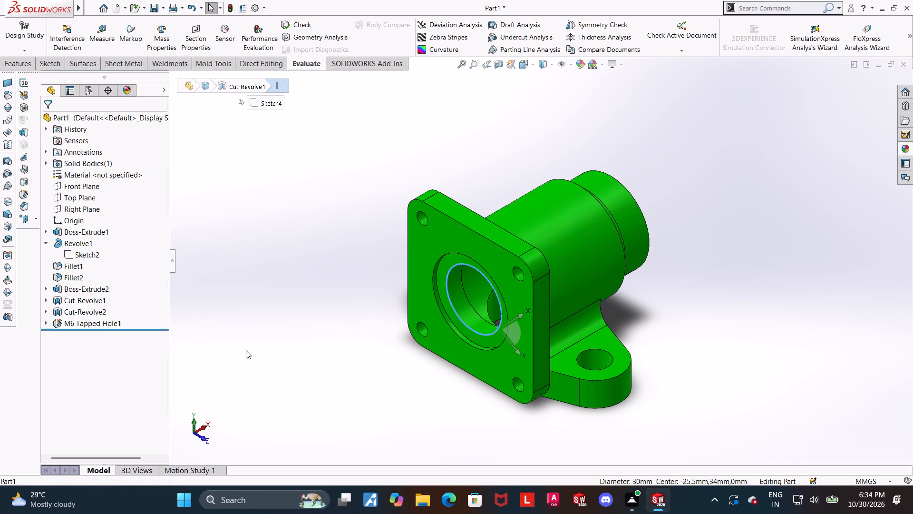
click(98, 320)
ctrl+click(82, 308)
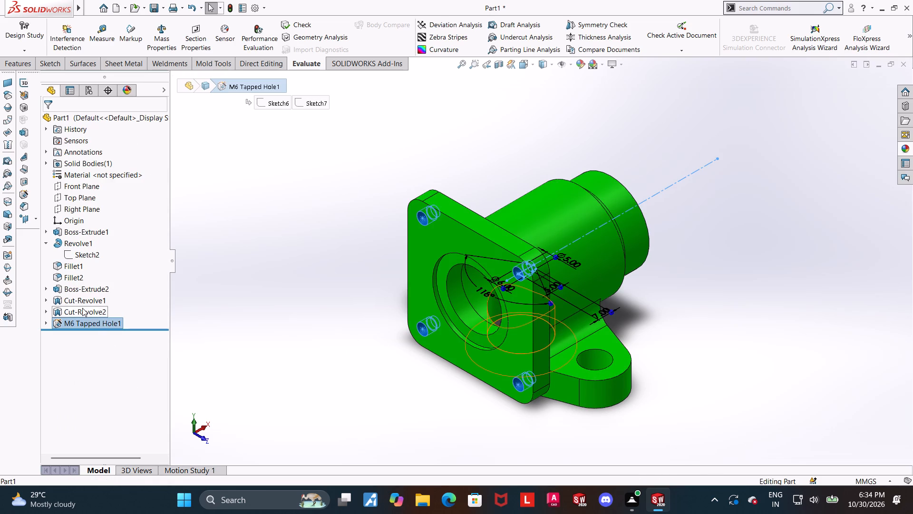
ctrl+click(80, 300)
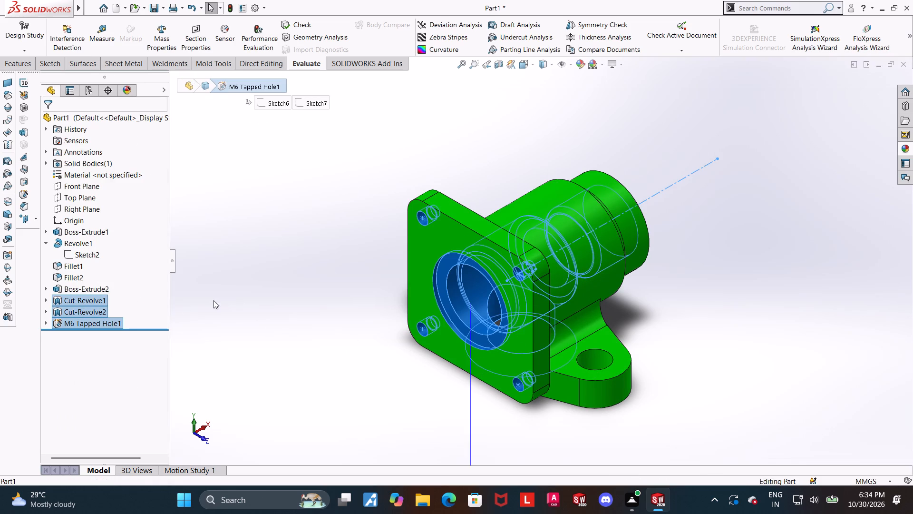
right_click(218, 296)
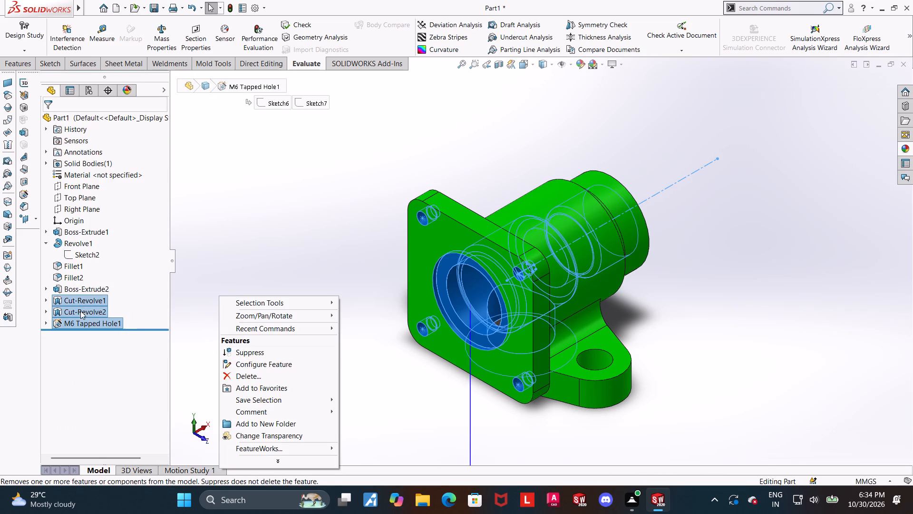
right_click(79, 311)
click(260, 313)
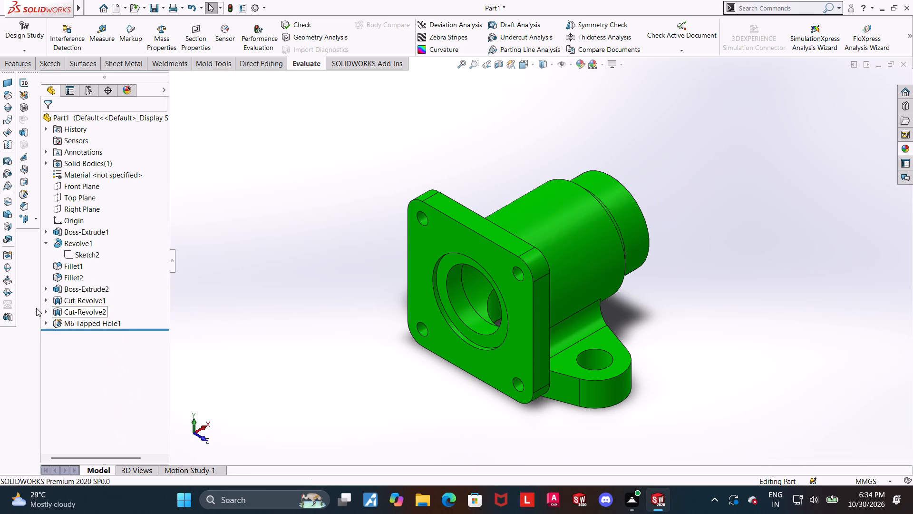
Apply a standard dark grey colour to the M6 tapped holes and both revolved cuts.
click(76, 319)
ctrl+click(76, 314)
ctrl+click(72, 301)
right_click(72, 301)
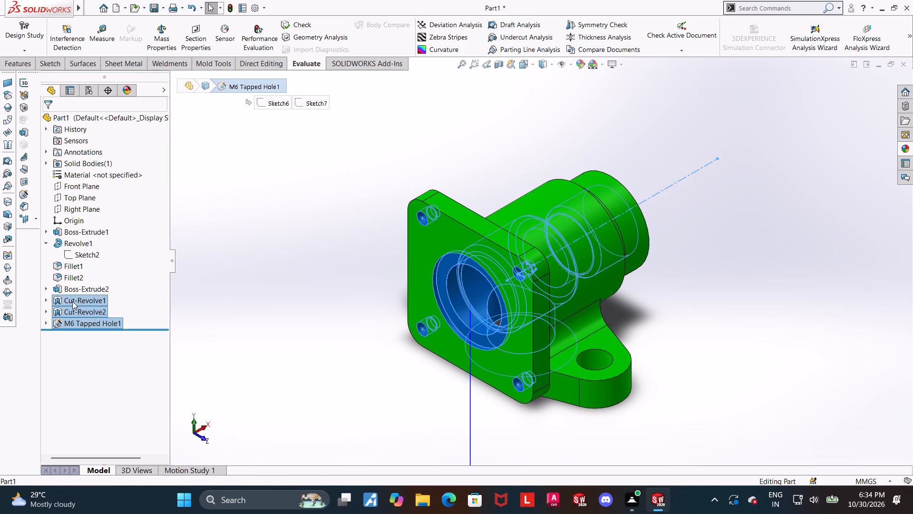
click(108, 292)
click(115, 306)
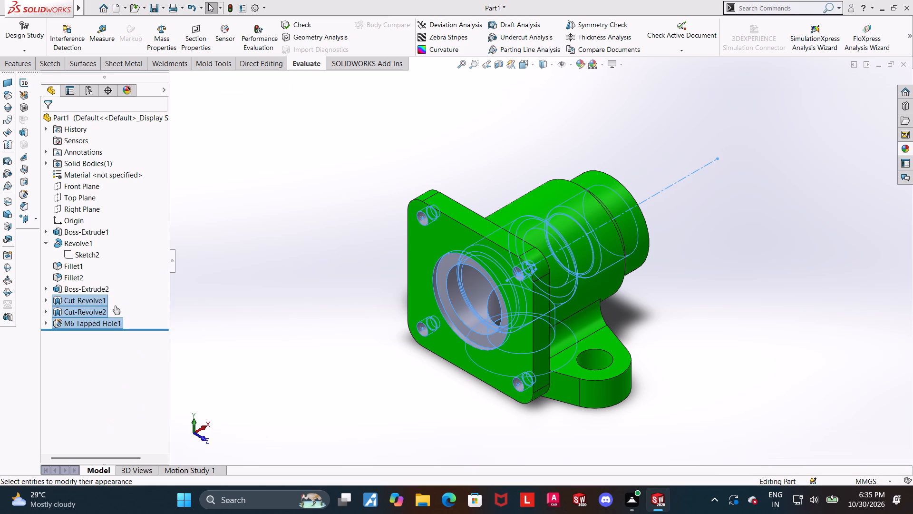
click(129, 356)
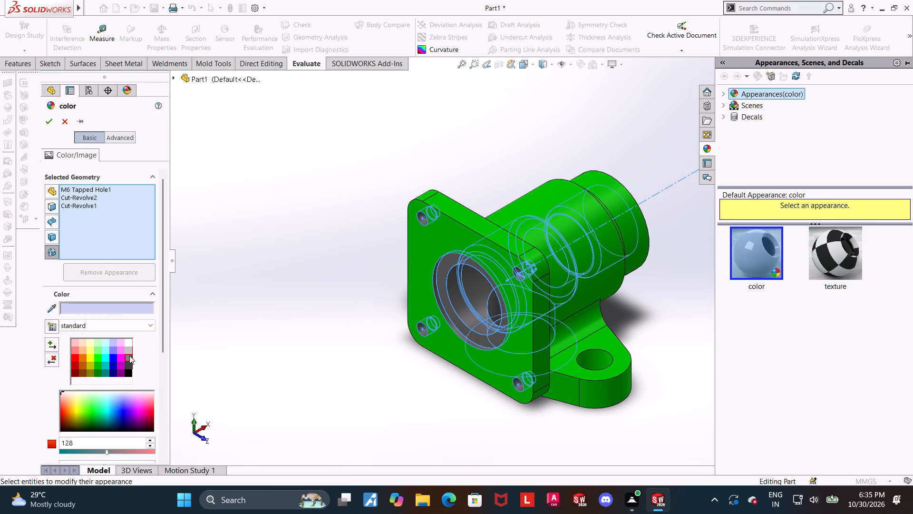
click(45, 124)
click(290, 249)
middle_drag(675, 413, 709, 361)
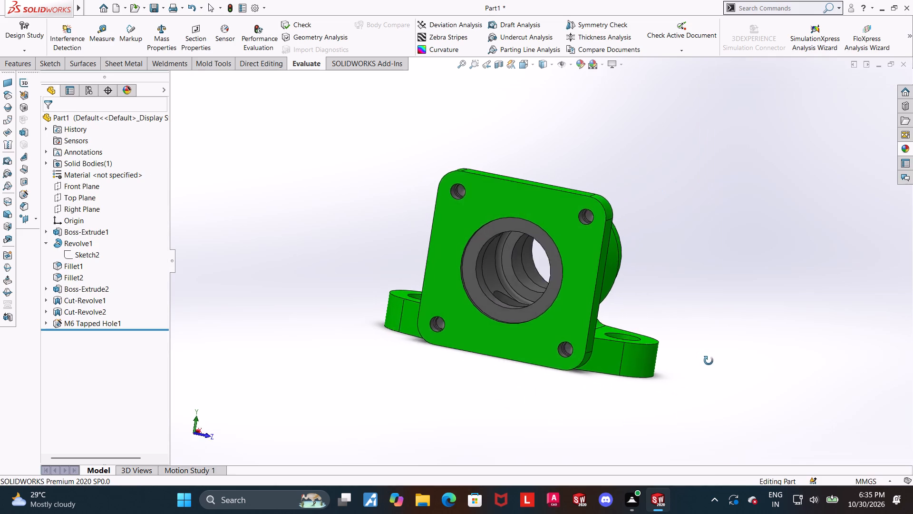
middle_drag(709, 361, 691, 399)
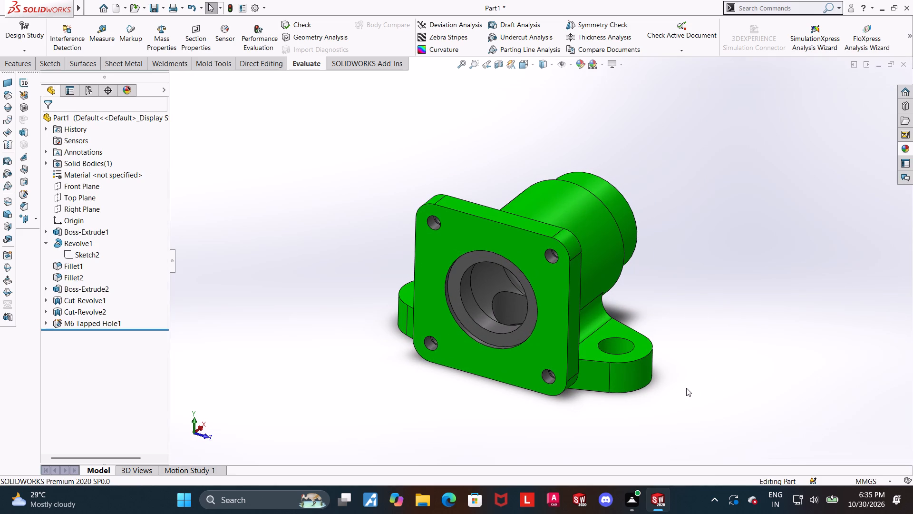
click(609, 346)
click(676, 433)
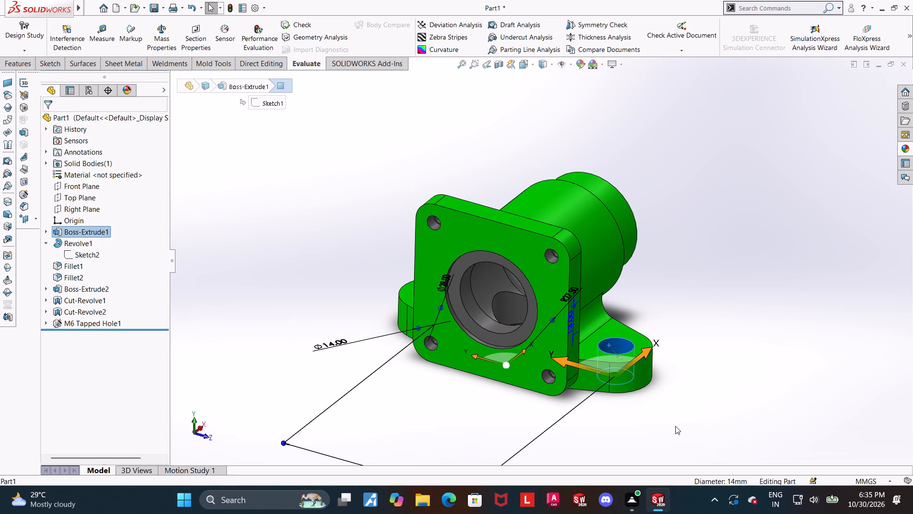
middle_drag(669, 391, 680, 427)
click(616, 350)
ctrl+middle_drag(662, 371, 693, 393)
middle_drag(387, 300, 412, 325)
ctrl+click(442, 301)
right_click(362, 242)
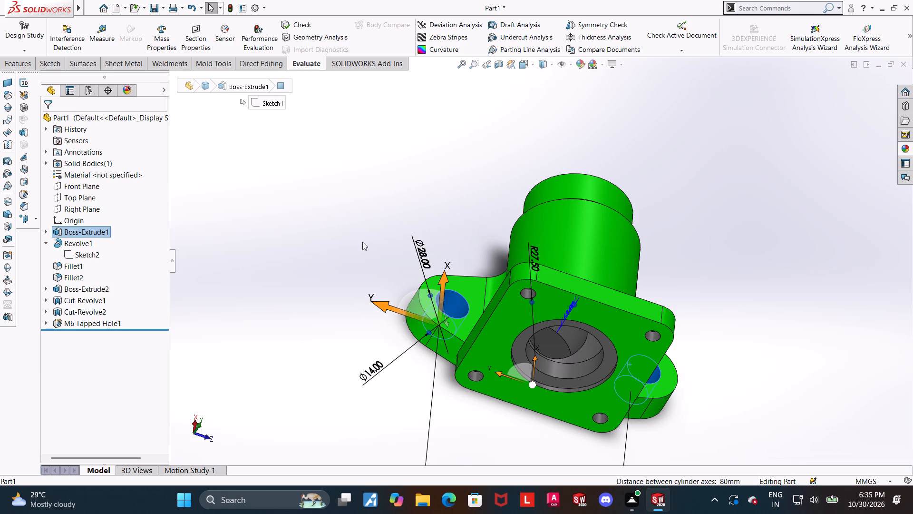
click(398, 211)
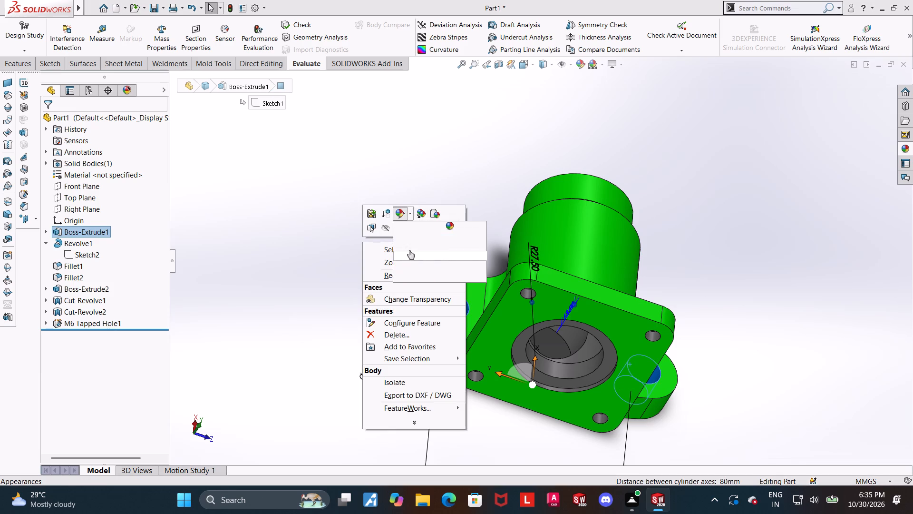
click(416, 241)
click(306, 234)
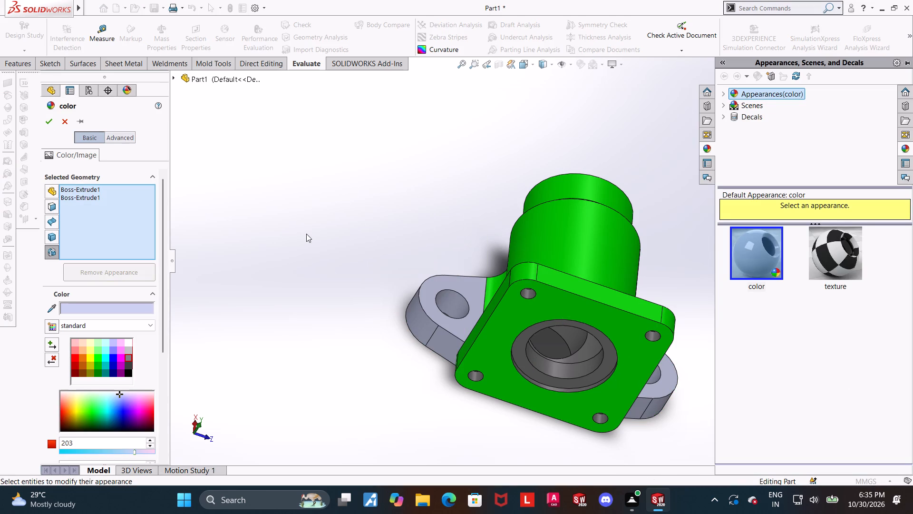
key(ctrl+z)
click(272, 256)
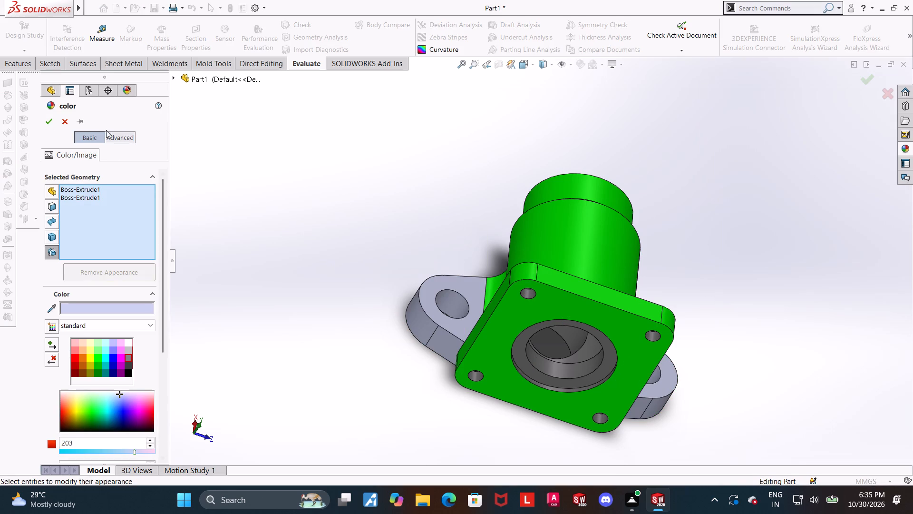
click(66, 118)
Apply the same standard dark grey to the inner faces of the two 14 mm base plate holes.
scroll(255, 274, up, 1)
middle_drag(255, 276, 226, 265)
middle_drag(388, 293, 418, 310)
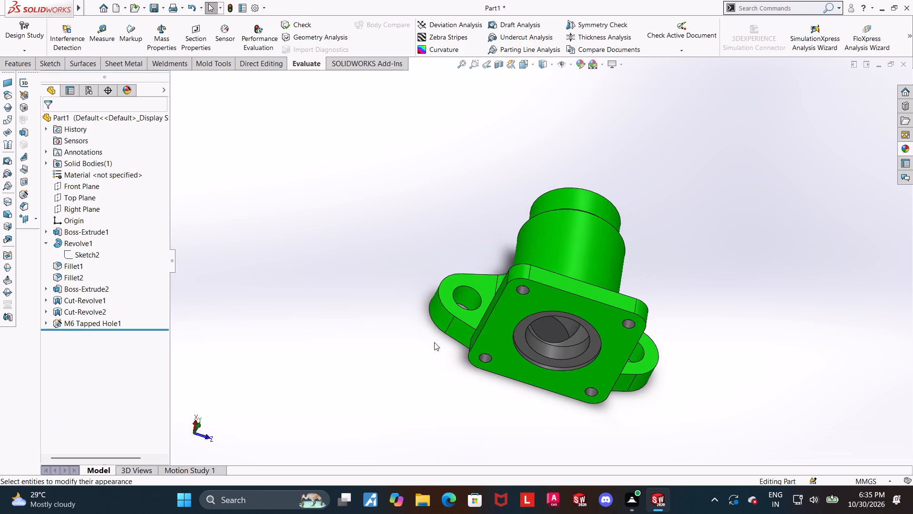
click(468, 299)
ctrl+middle_drag(699, 369, 657, 370)
middle_drag(657, 376, 603, 355)
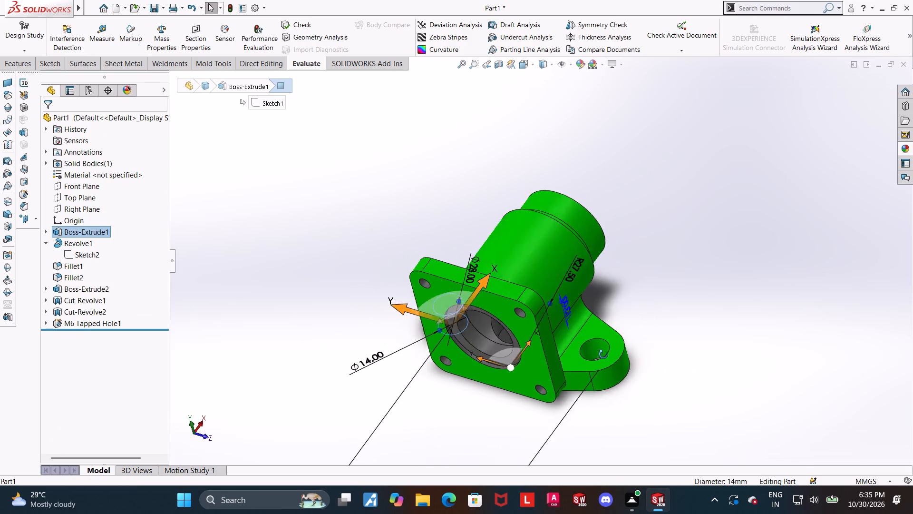
middle_drag(603, 355, 605, 354)
ctrl+click(595, 342)
right_click(236, 232)
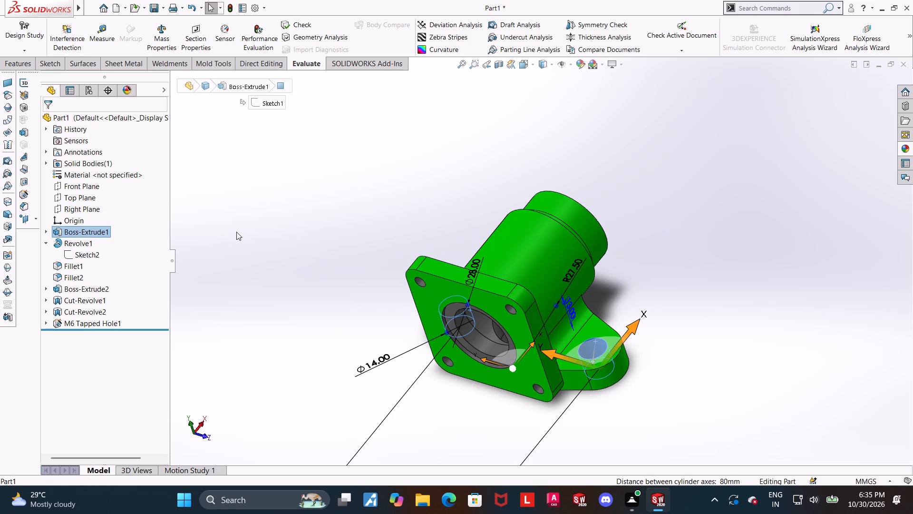
click(269, 201)
click(290, 222)
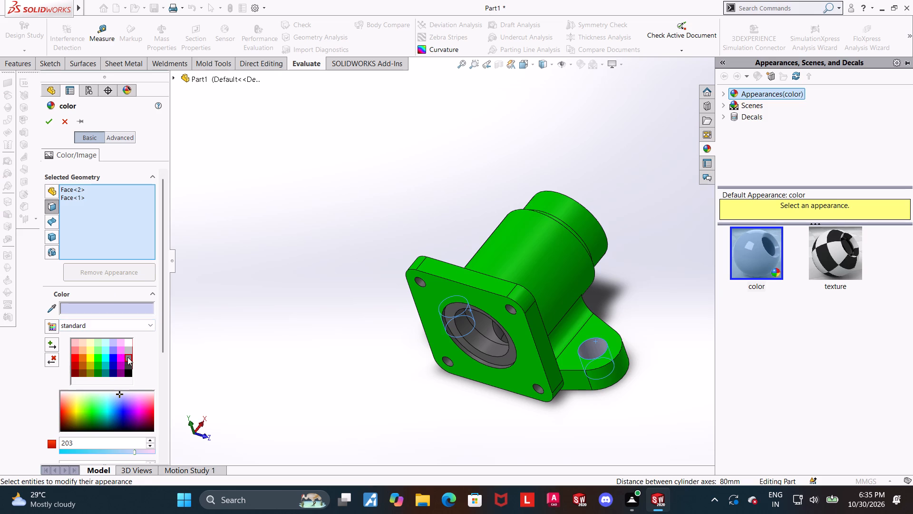
click(127, 357)
click(49, 118)
click(339, 177)
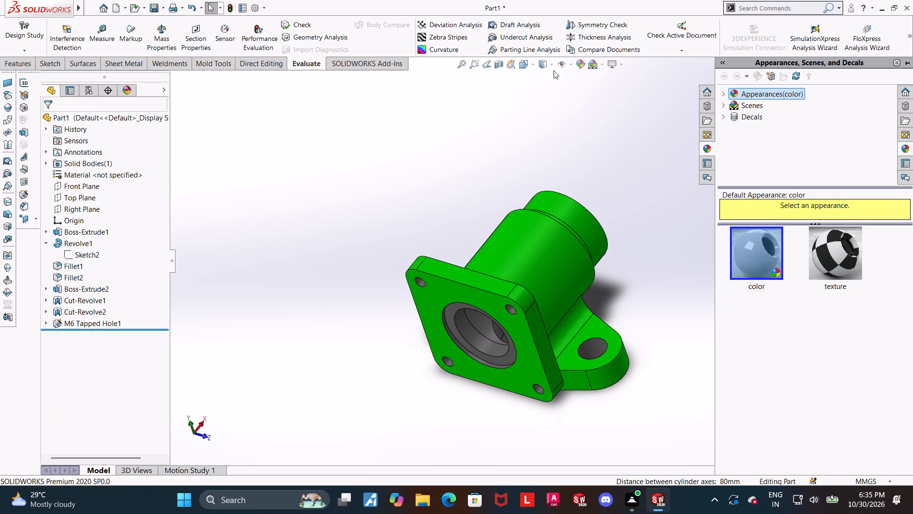
Inspect the coloured part from all around, including its underside, and return to an isometric view of the flange's outer face.
click(522, 62)
click(435, 324)
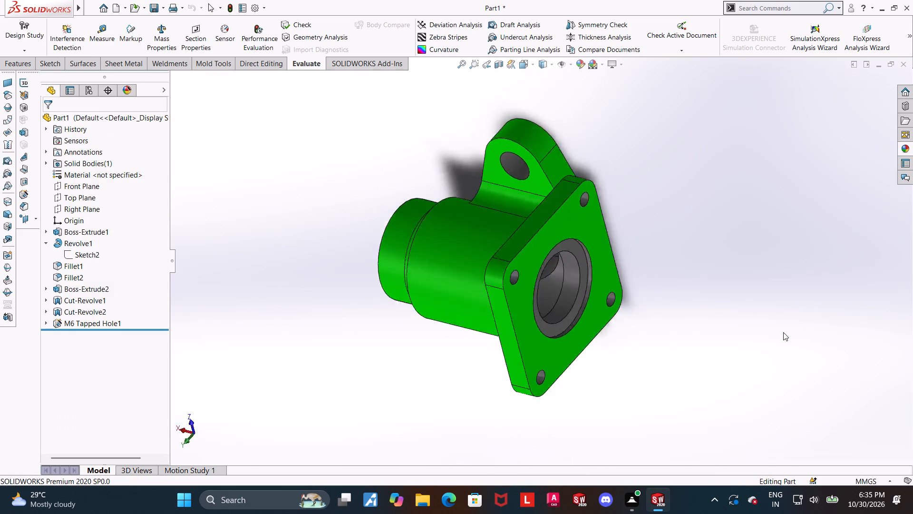
scroll(673, 231, up, 1)
middle_drag(668, 226, 359, 480)
middle_drag(633, 194, 639, 414)
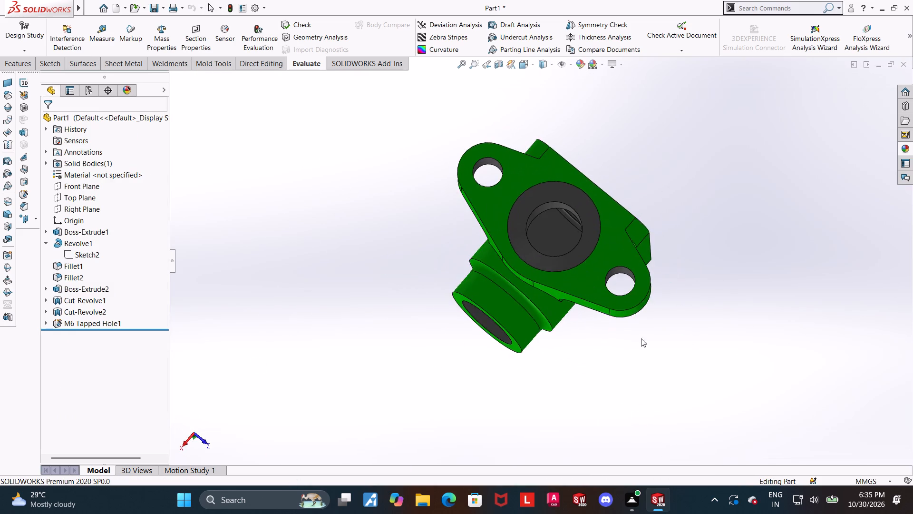
middle_drag(618, 160, 481, 319)
middle_drag(567, 164, 576, 272)
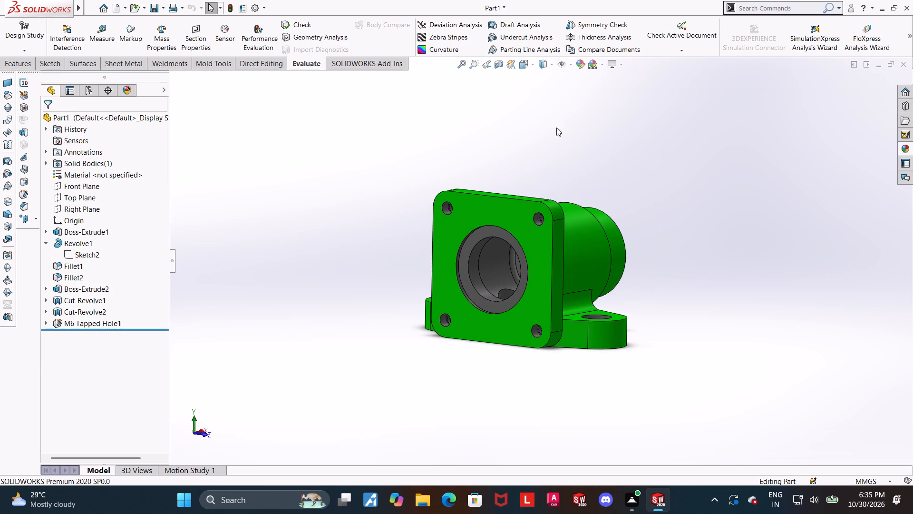
click(523, 62)
click(458, 239)
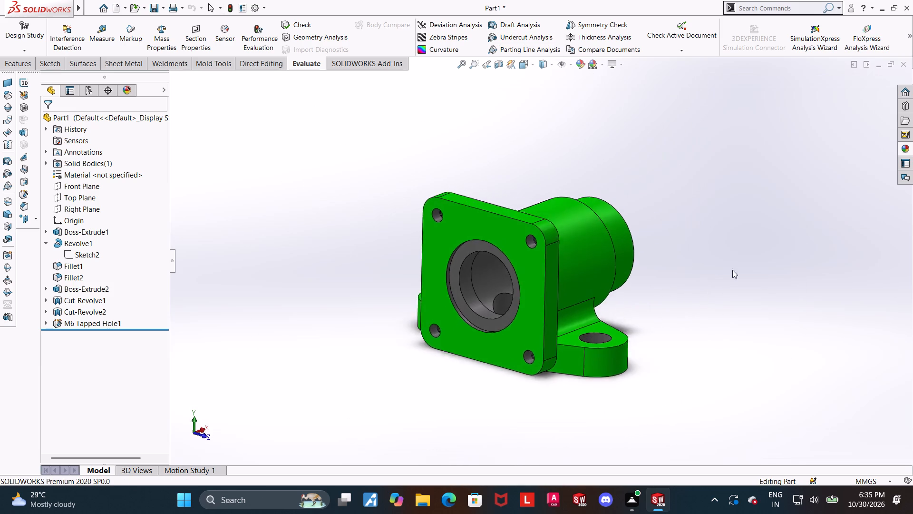
click(773, 279)
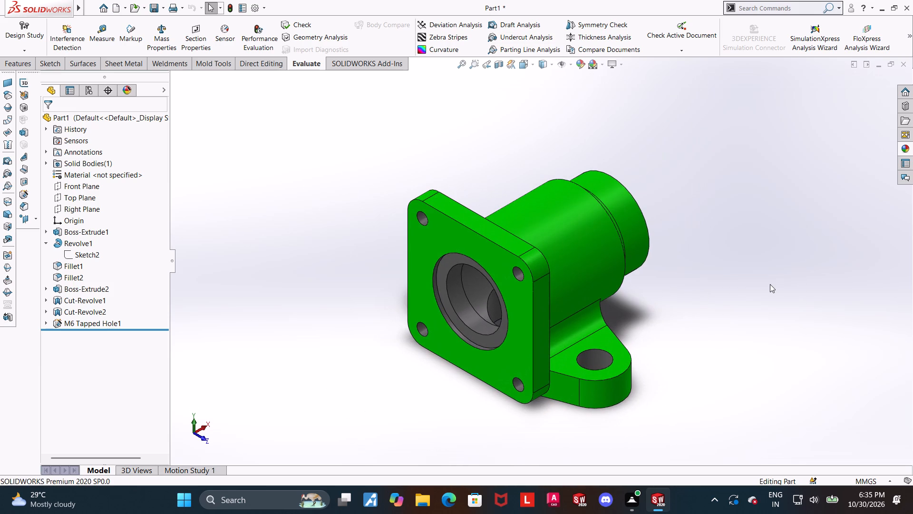
scroll(706, 302, up, 1)
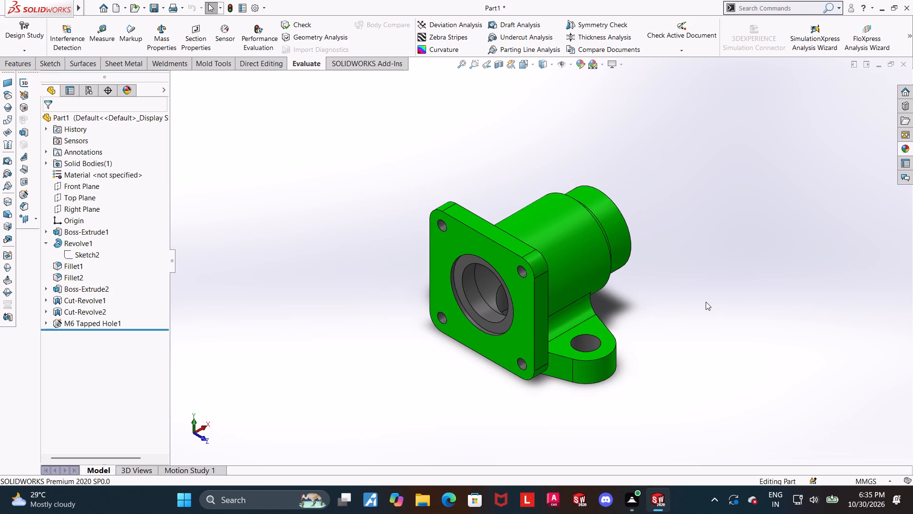
scroll(706, 302, down, 1)
Examine the internal bores and tapped holes from the Front view with hidden lines visible, and in wireframe.
middle_drag(596, 277, 564, 240)
click(523, 66)
click(447, 292)
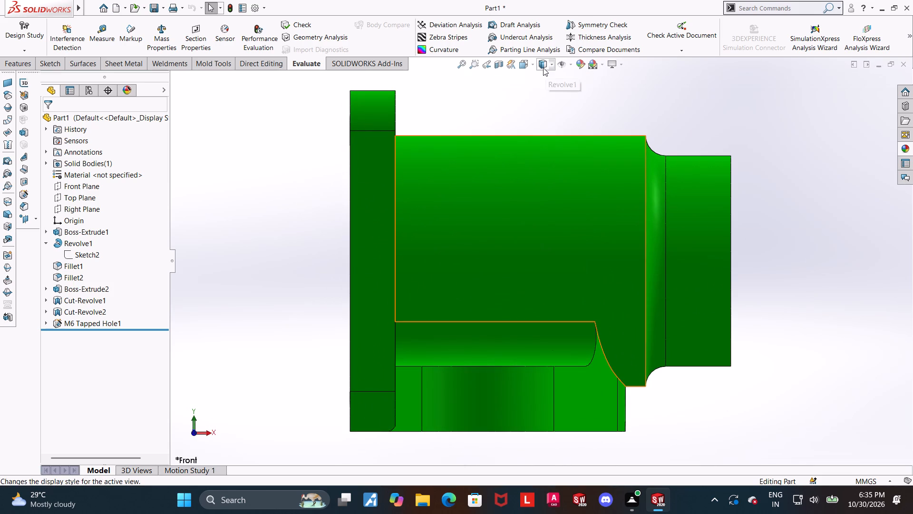
click(543, 68)
click(546, 119)
scroll(691, 216, up, 1)
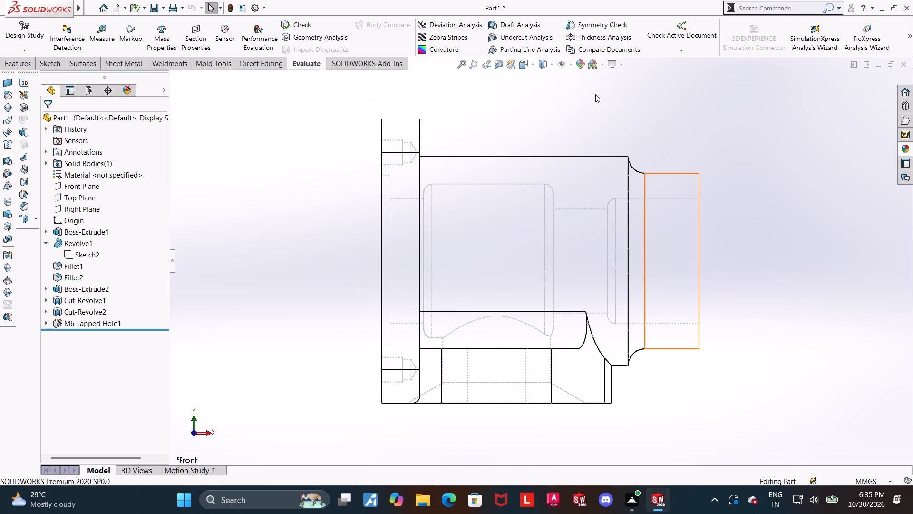
click(548, 60)
click(547, 129)
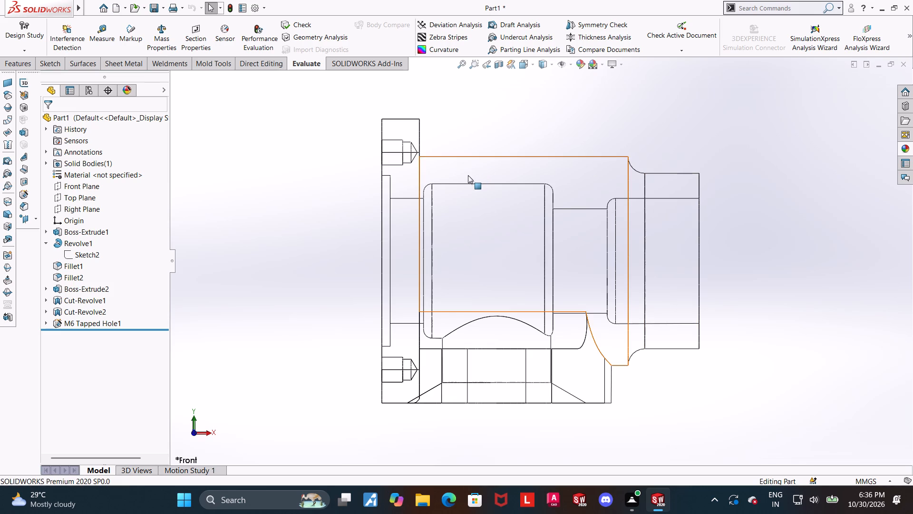
middle_drag(458, 171, 481, 183)
Restore the shaded with edges display and show the part in an angled view facing the square flange's outer face.
click(540, 65)
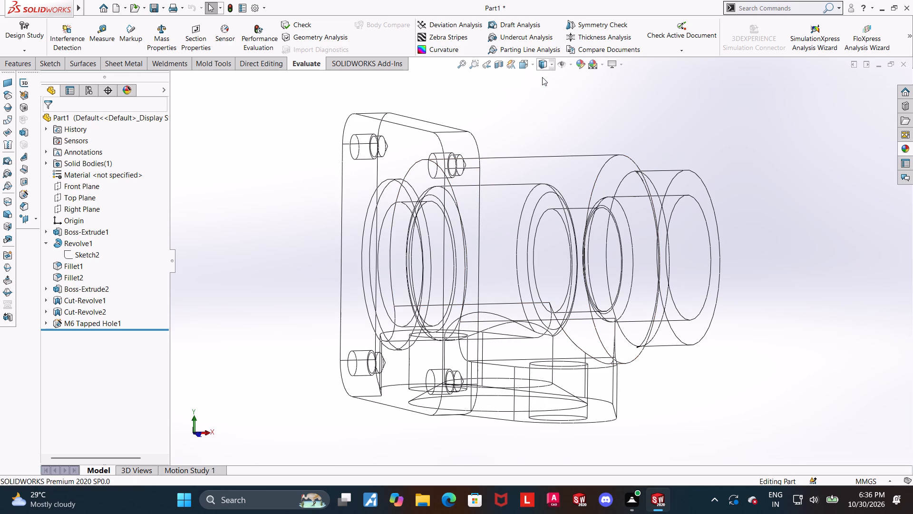
click(542, 77)
click(522, 70)
click(366, 233)
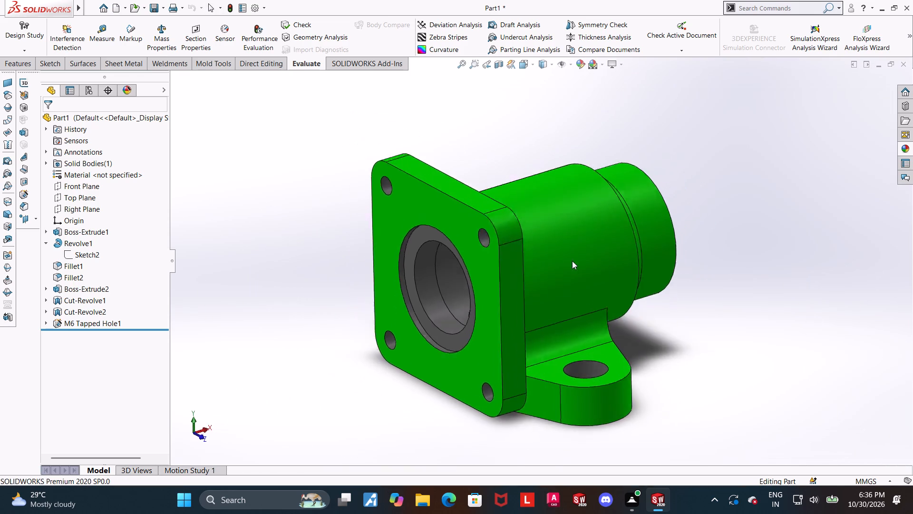
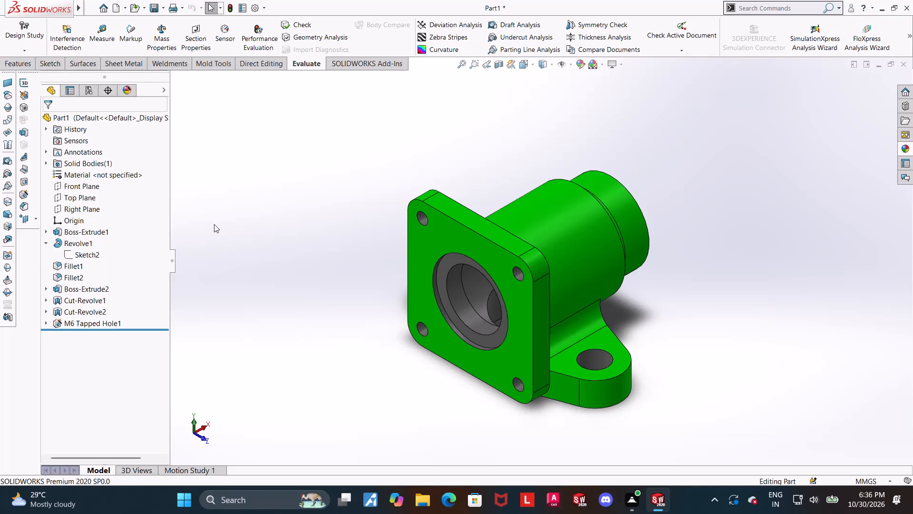
Save the part in the Downloads folder as a SOLIDWORKS Part named "flanged spigot housing".
click(105, 128)
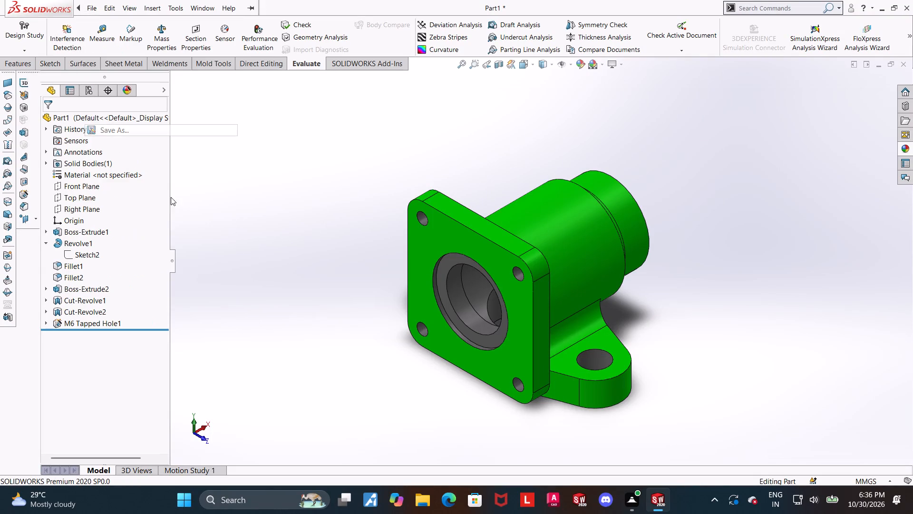
text(flanged spigot hosun)
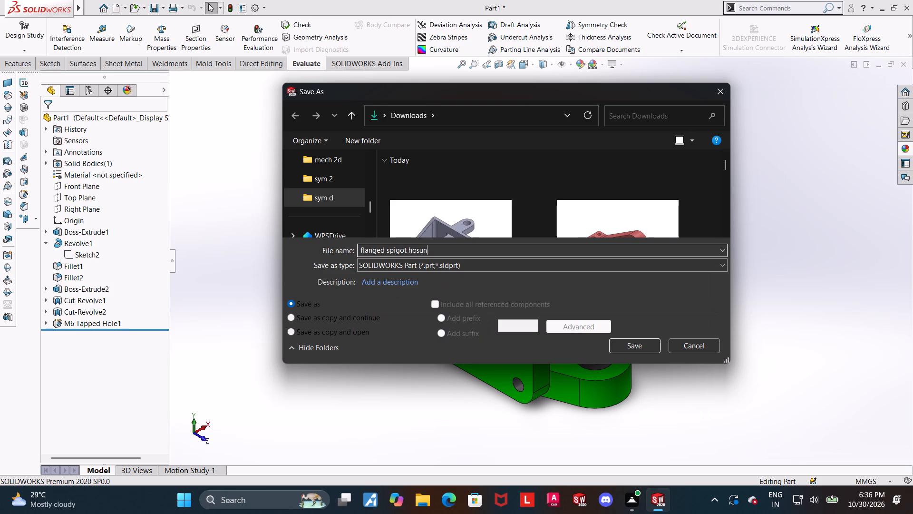
key(BackSpace)
key(BackSpace)
key(BackSpace)
text(using)
key(space)
click(628, 343)
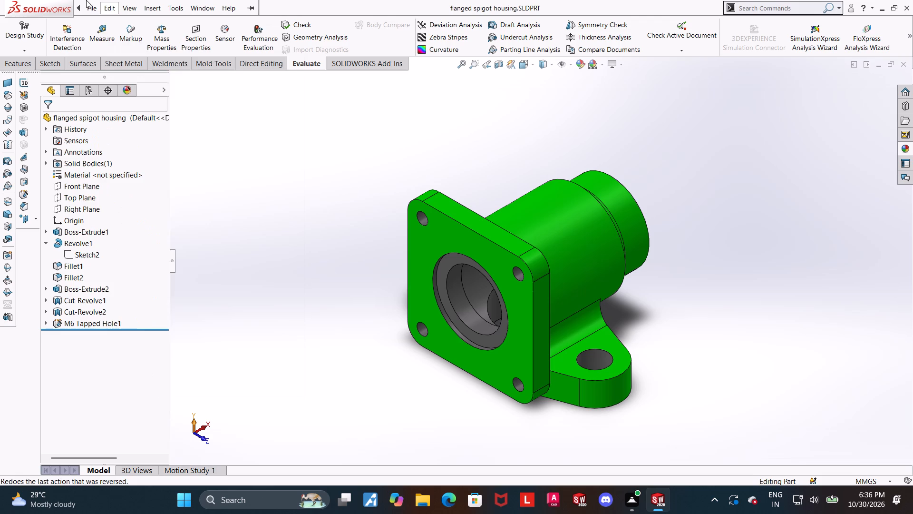
Save a PDF copy of the part in Downloads as "flanged spigot housing.pdf", in Adobe Portable Document Format.
click(119, 128)
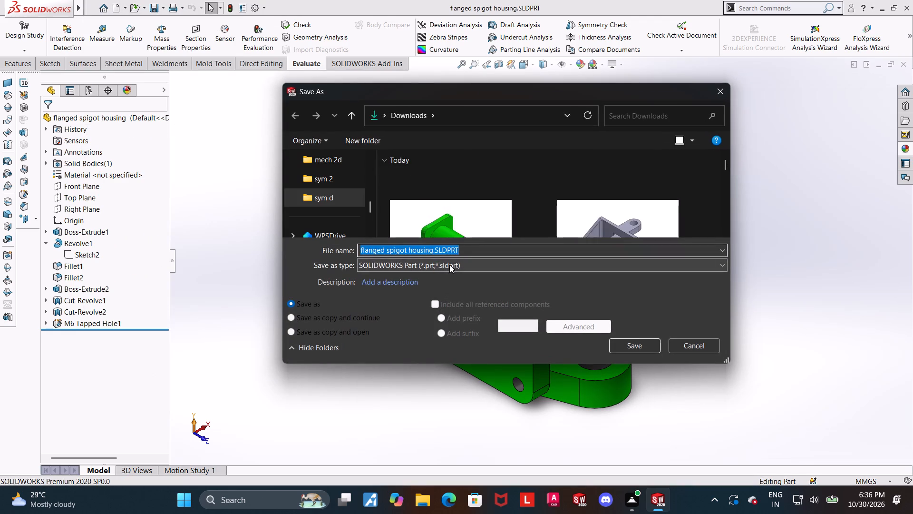
click(449, 265)
click(492, 68)
click(638, 362)
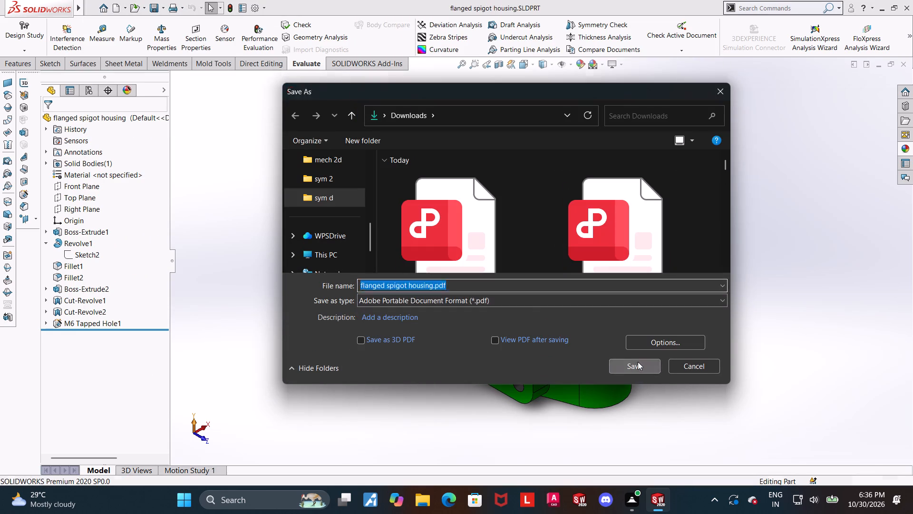